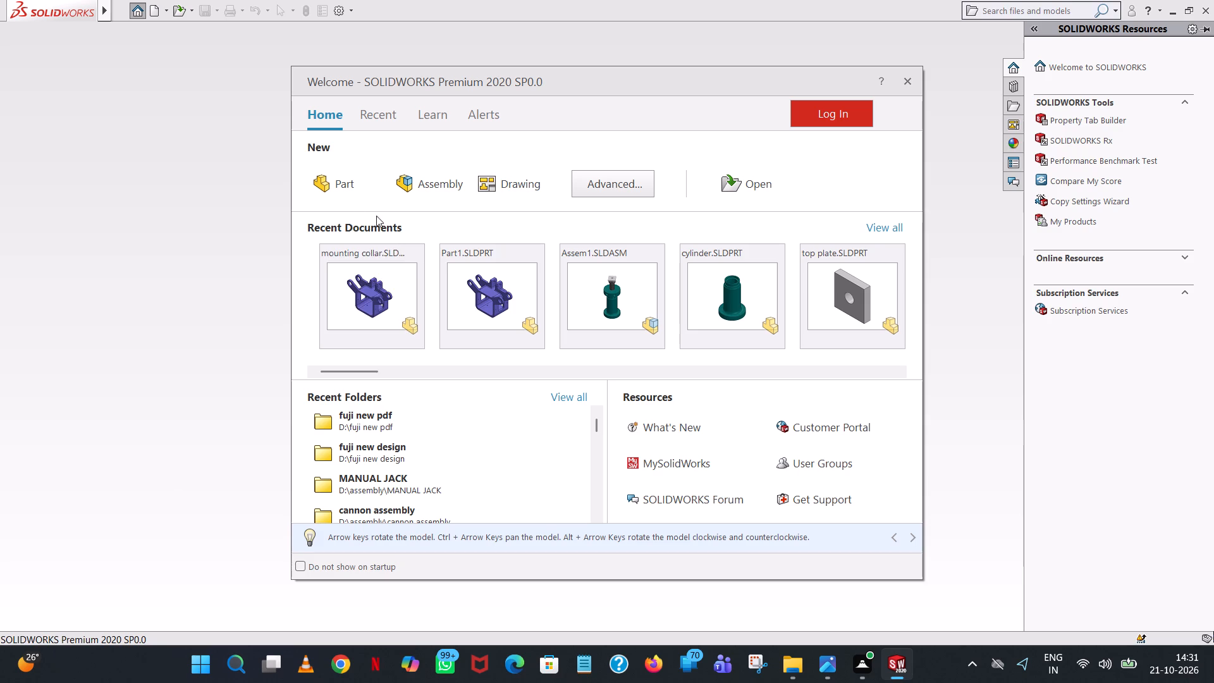
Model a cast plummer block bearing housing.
Create a new part document.
double_click(355, 190)
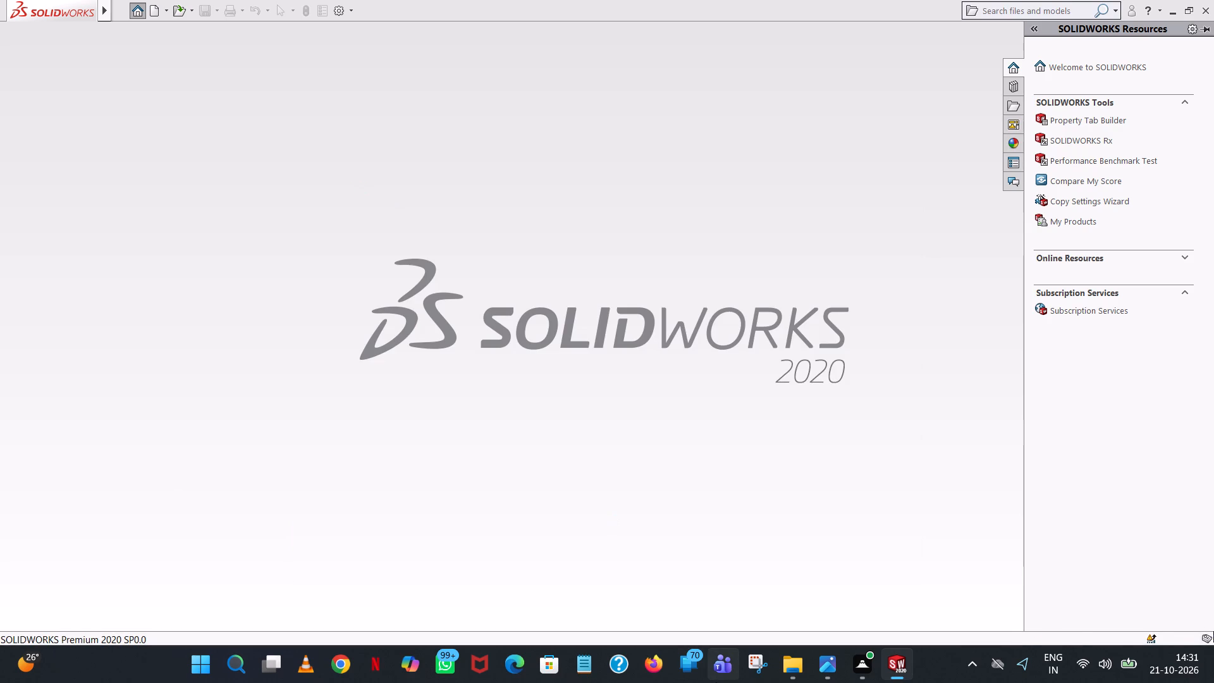
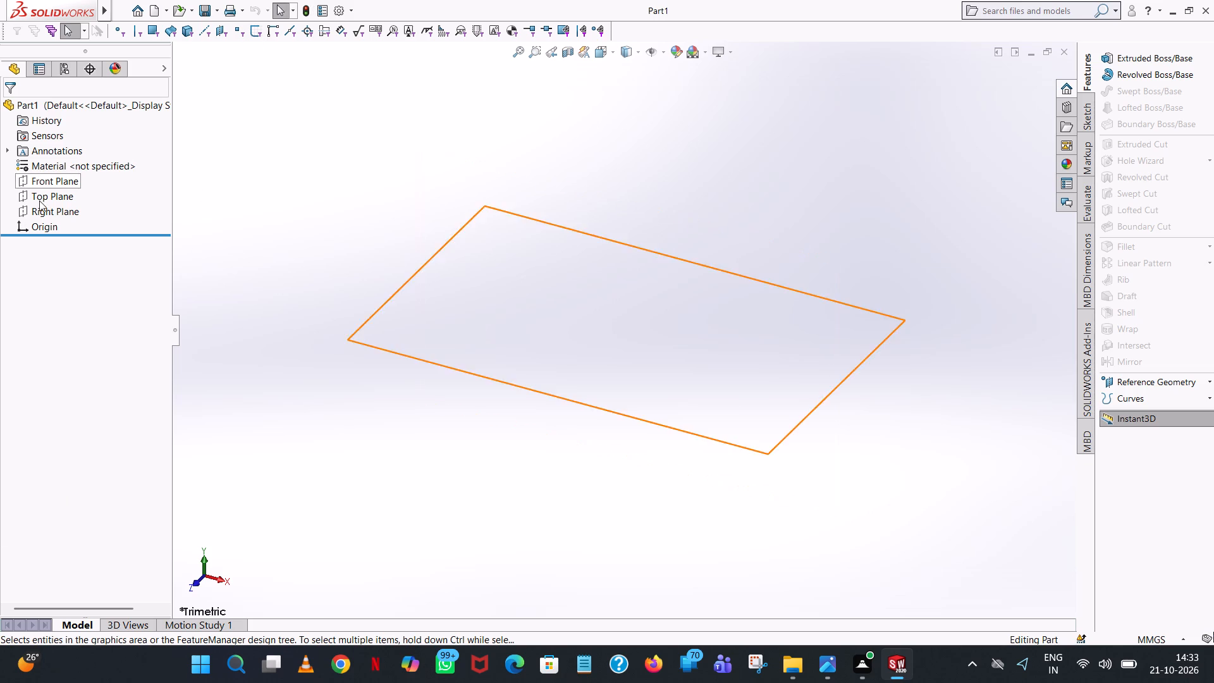
Open a new sketch on the Front Plane.
click(51, 183)
click(63, 169)
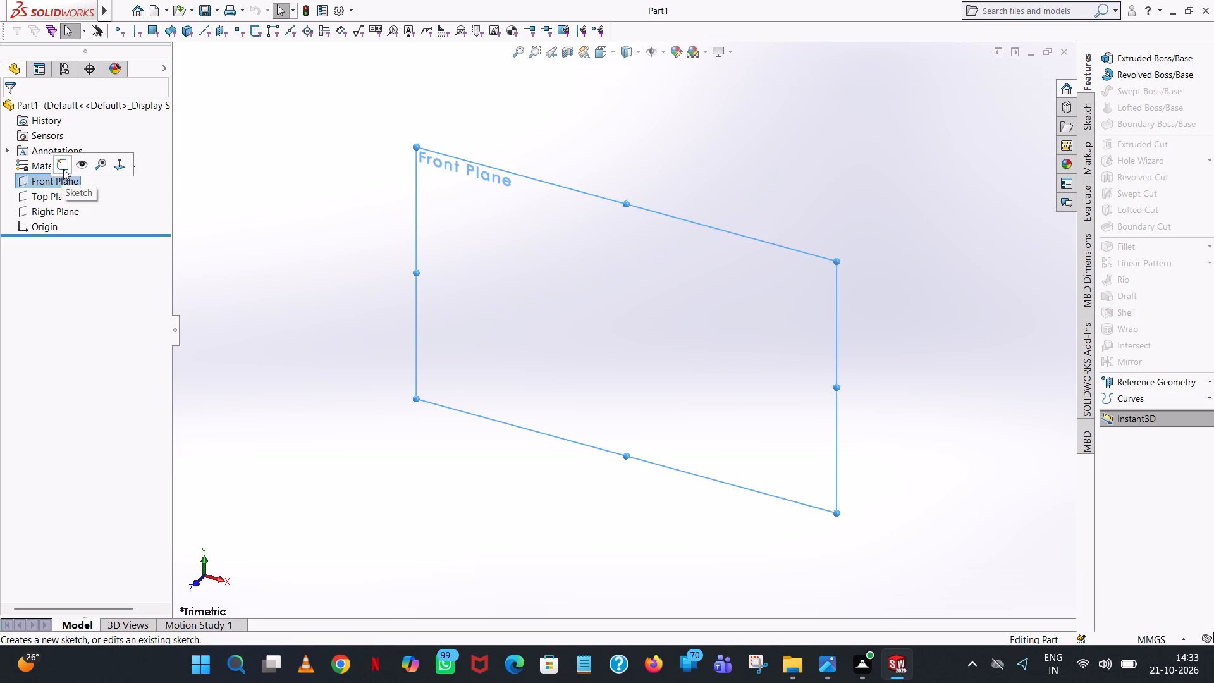
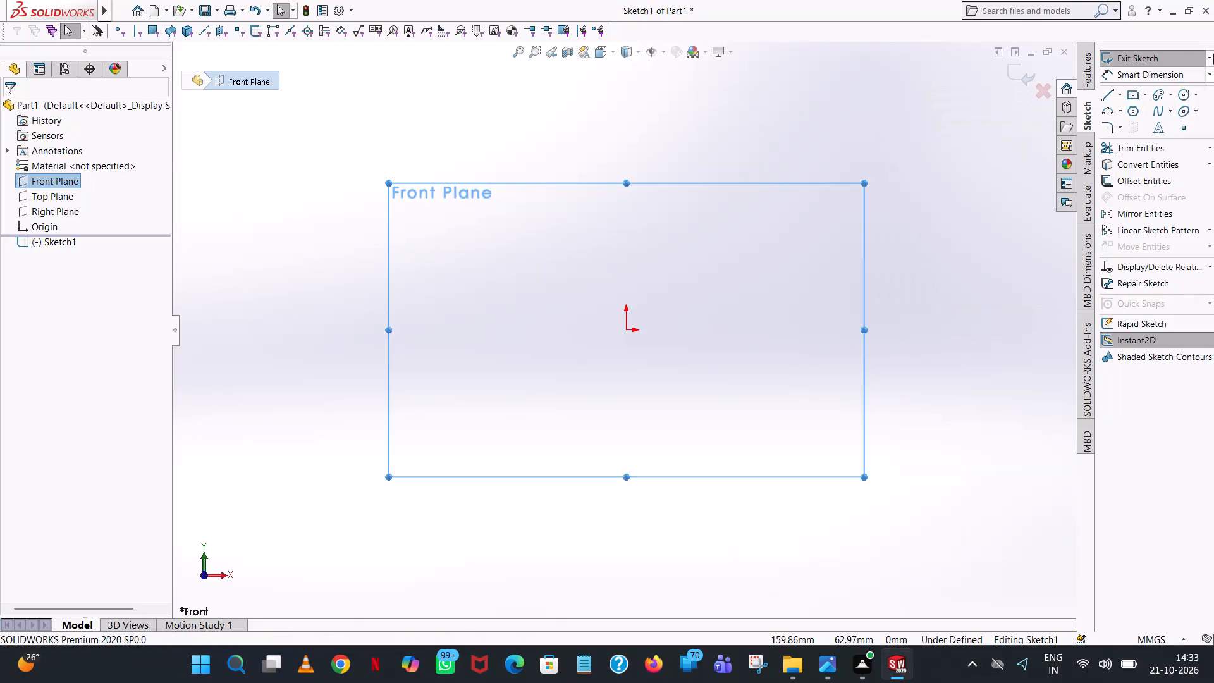
Sketch a circle centred on the origin with a radius of about 56.6 mm.
click(1182, 97)
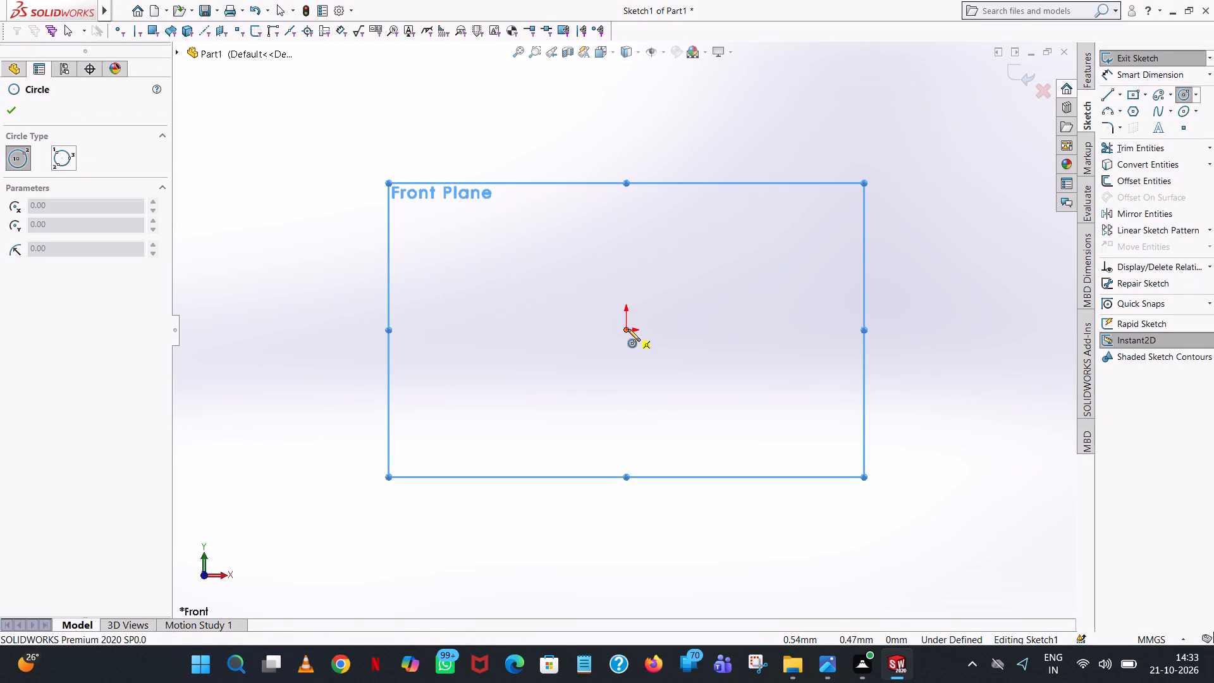
click(628, 329)
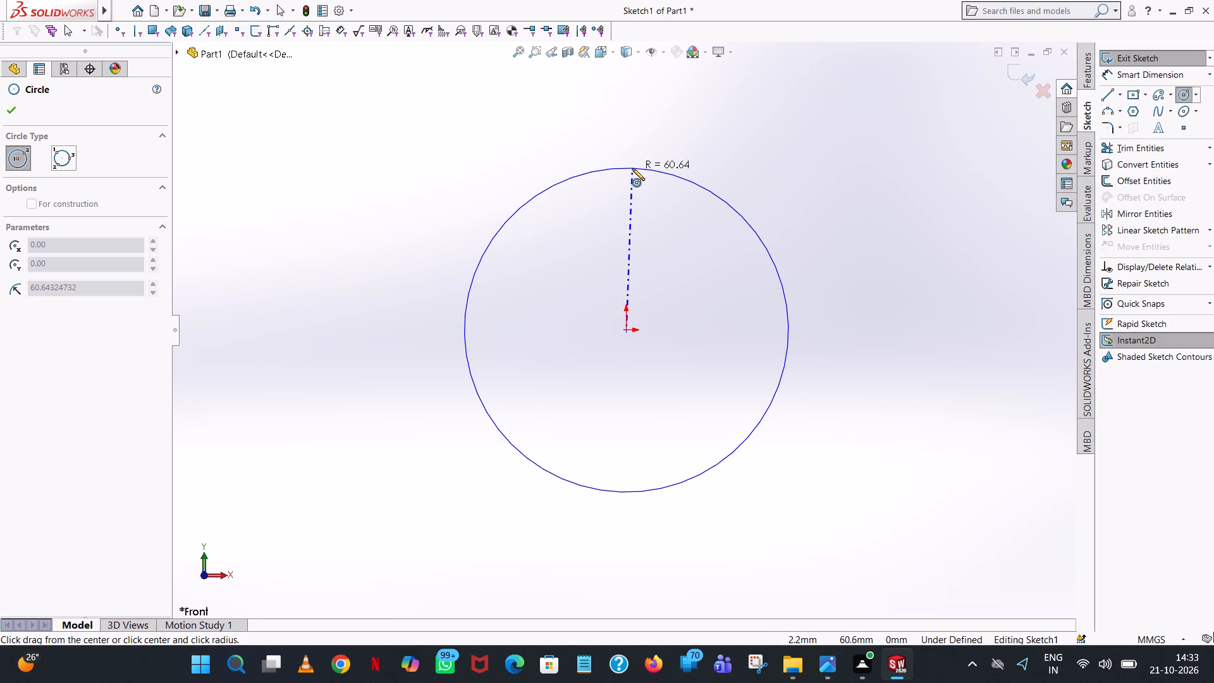
click(632, 179)
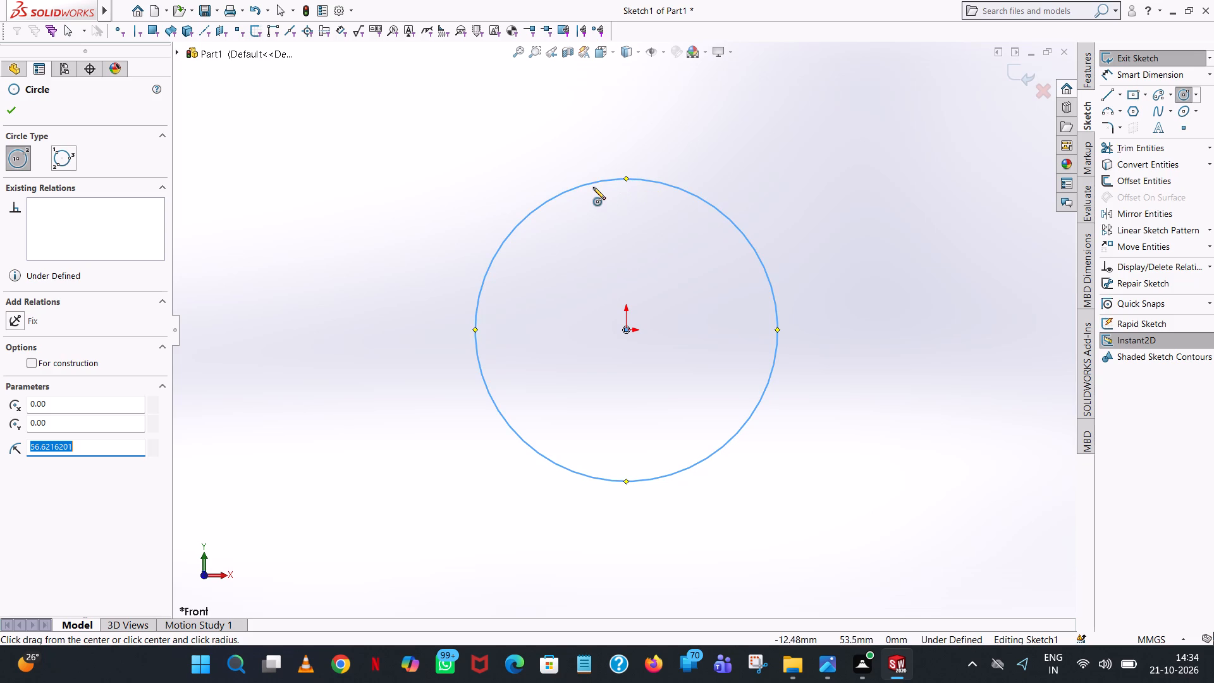
click(14, 109)
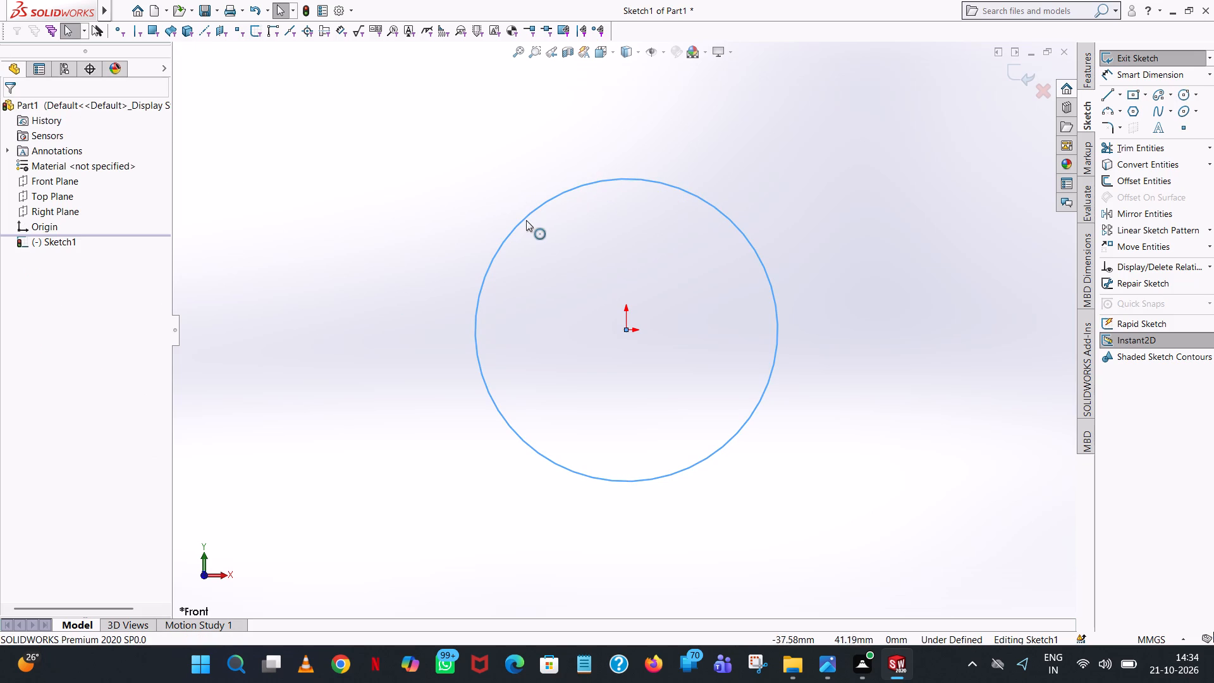
Set the circle's radius to 25 mm.
click(526, 220)
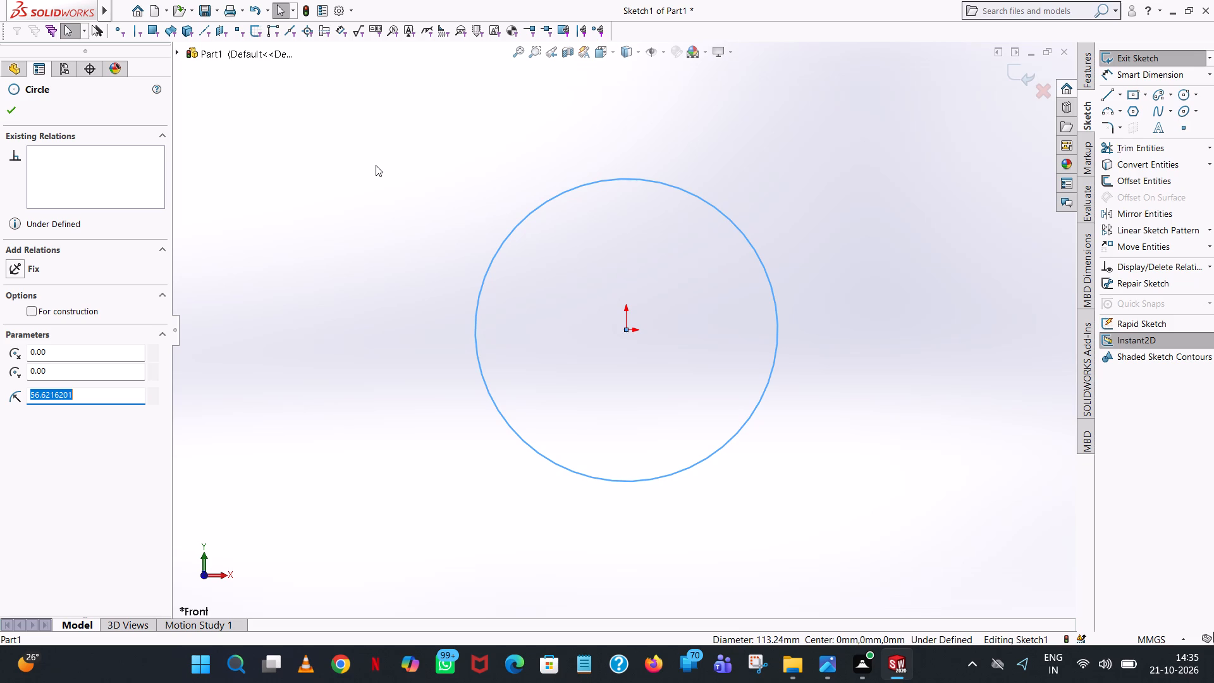
text(25)
key(Return)
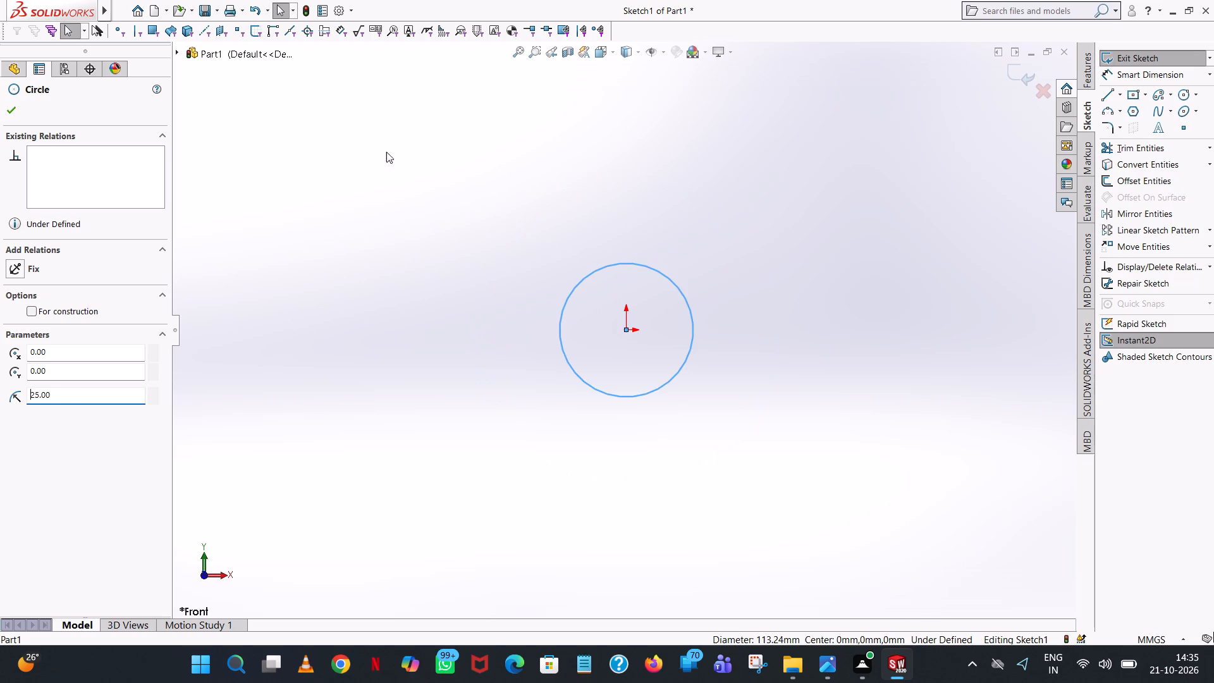
click(601, 174)
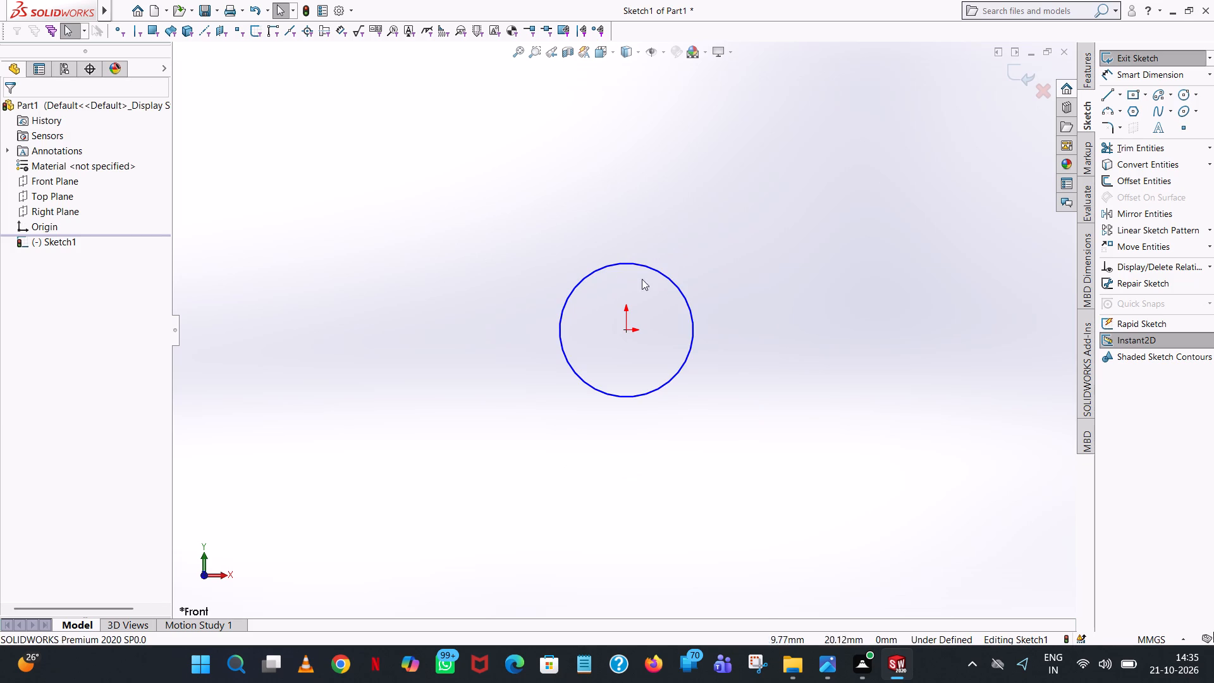
Dimension the circle's diameter with Smart Dimension, placing the dimension outside the circle on its right side.
scroll(632, 317, down, 2)
click(1178, 75)
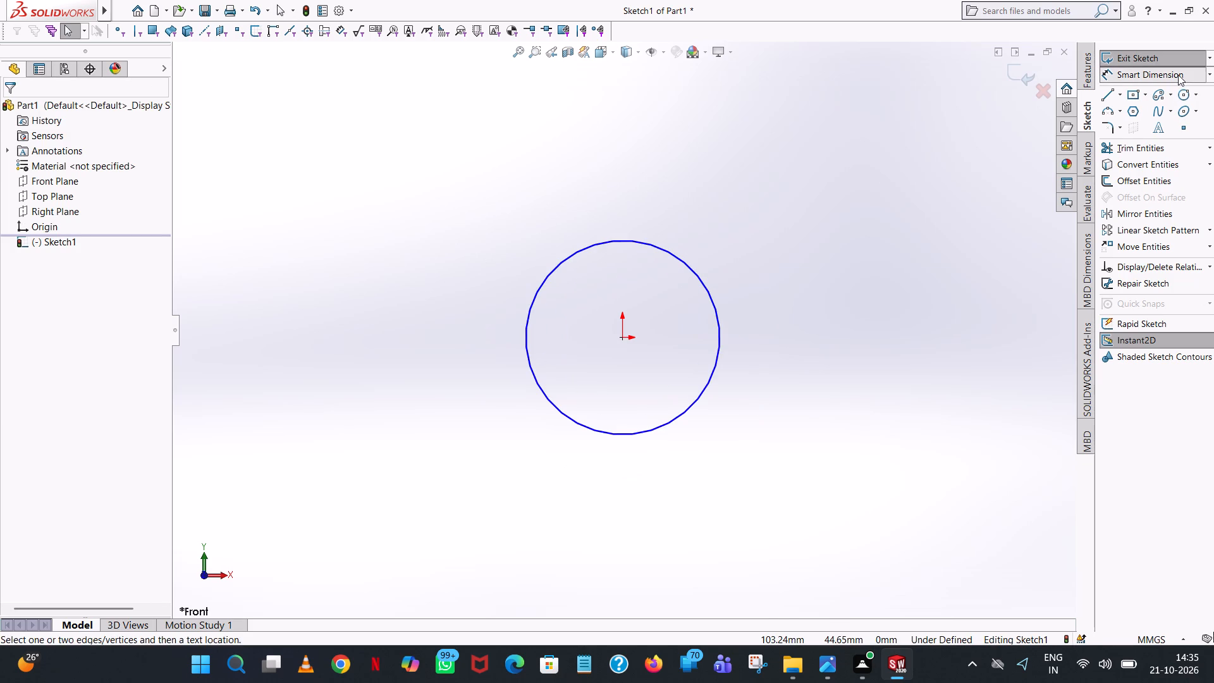
click(653, 242)
click(914, 266)
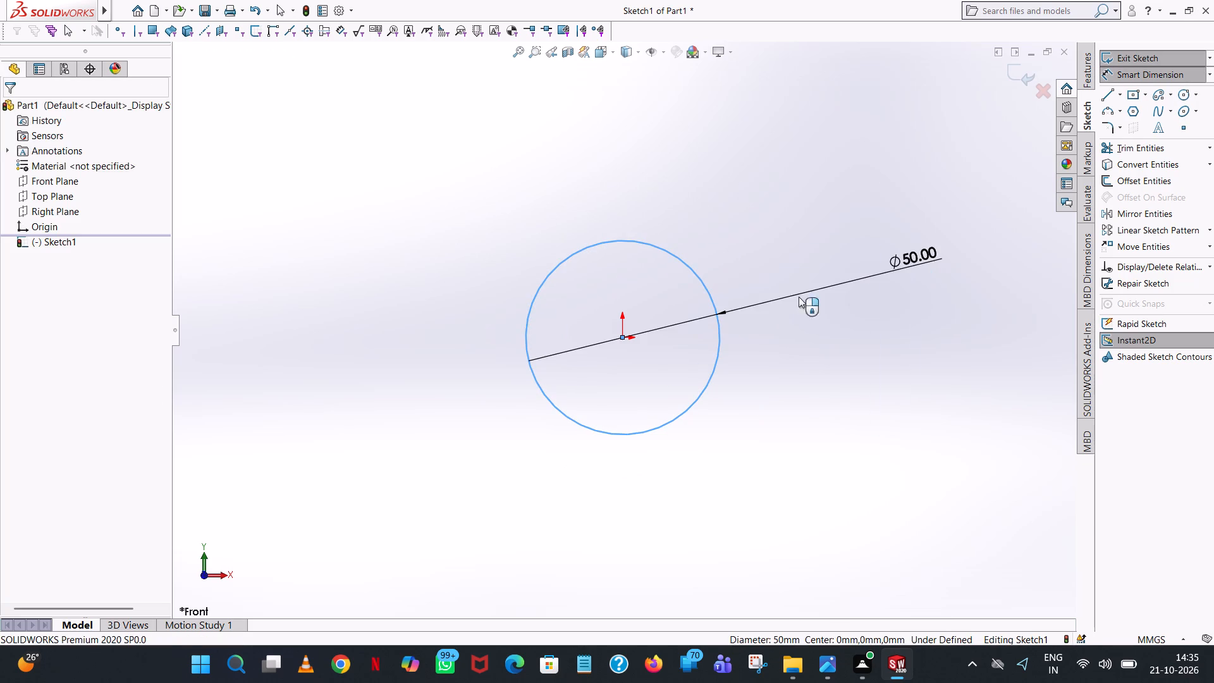
click(864, 246)
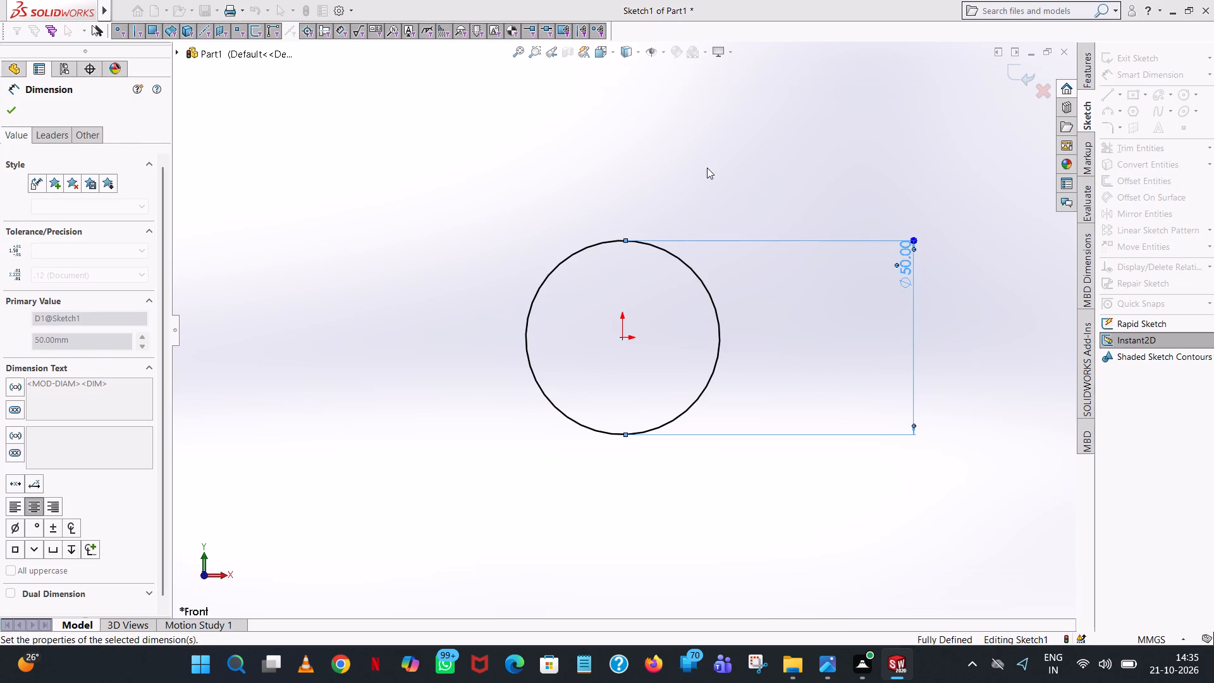
click(707, 168)
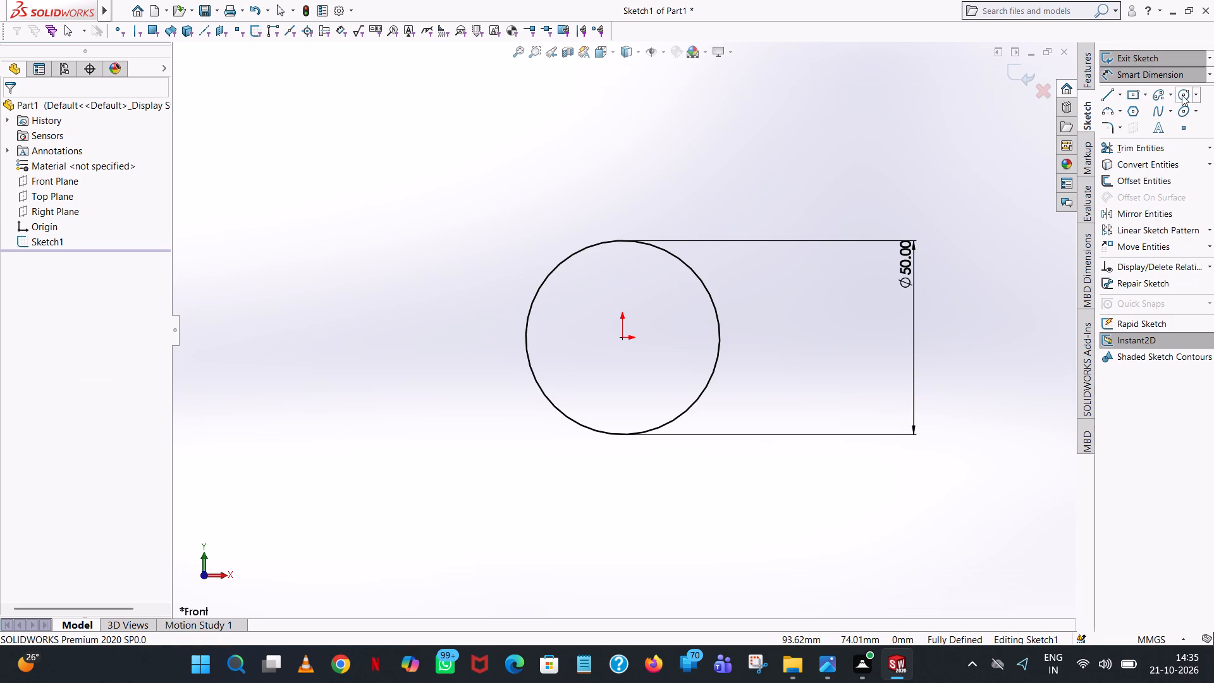
Sketch a second, smaller circle centred on the origin, inside the dimensioned circle.
click(1182, 95)
click(625, 338)
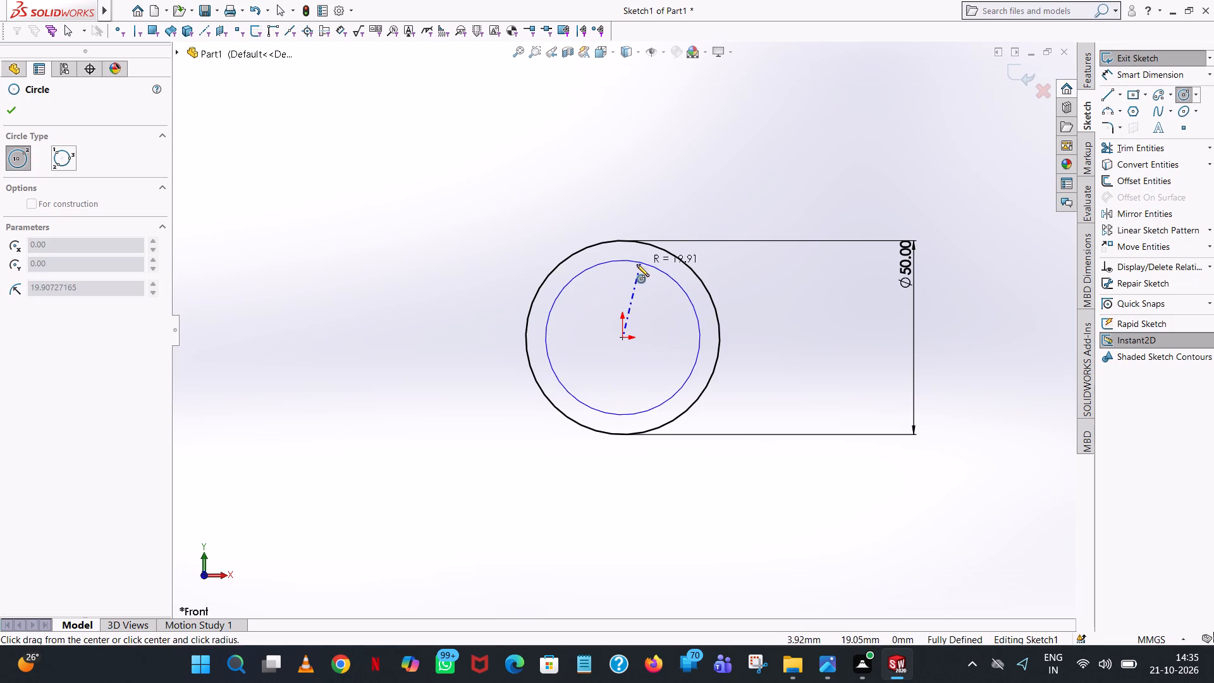
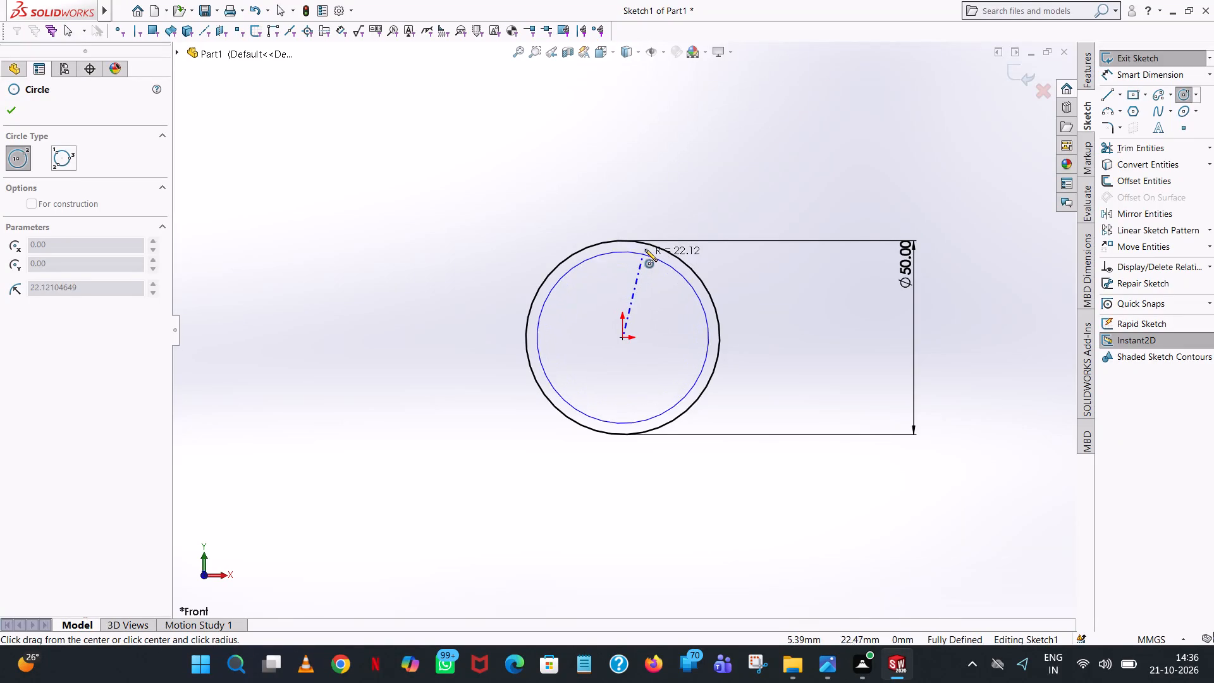
Finish the inner circle centred on the origin and set its radius to 17.5 mm.
click(611, 265)
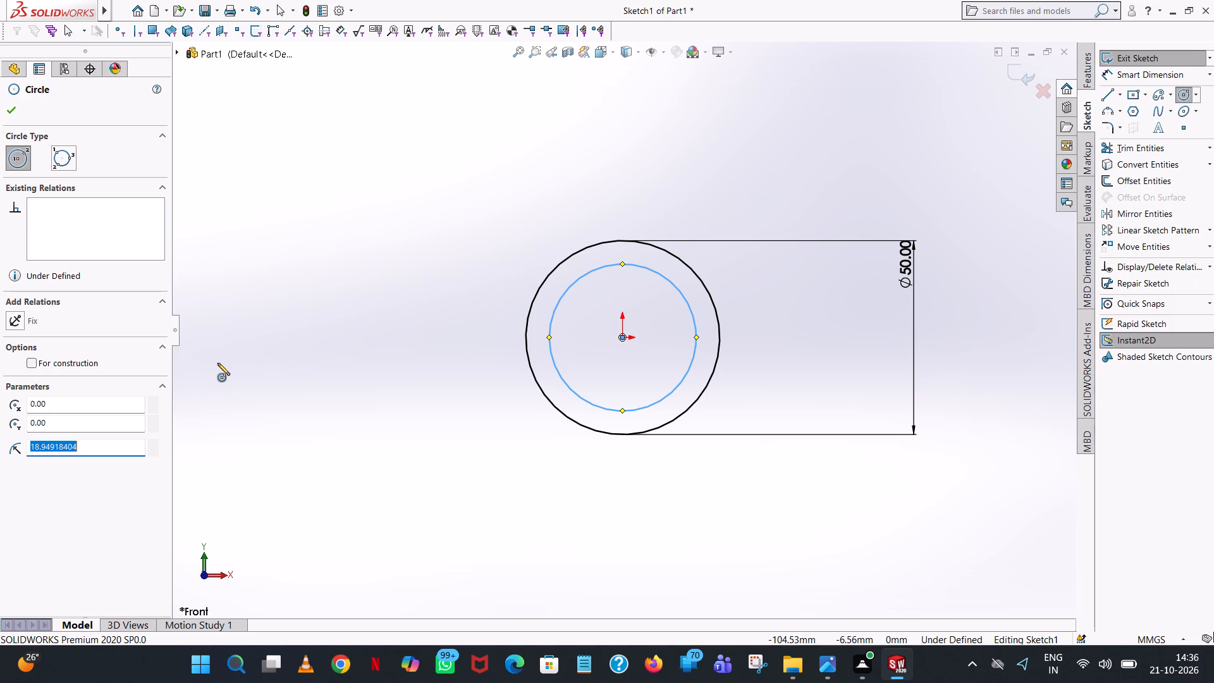
text(17.5)
key(Return)
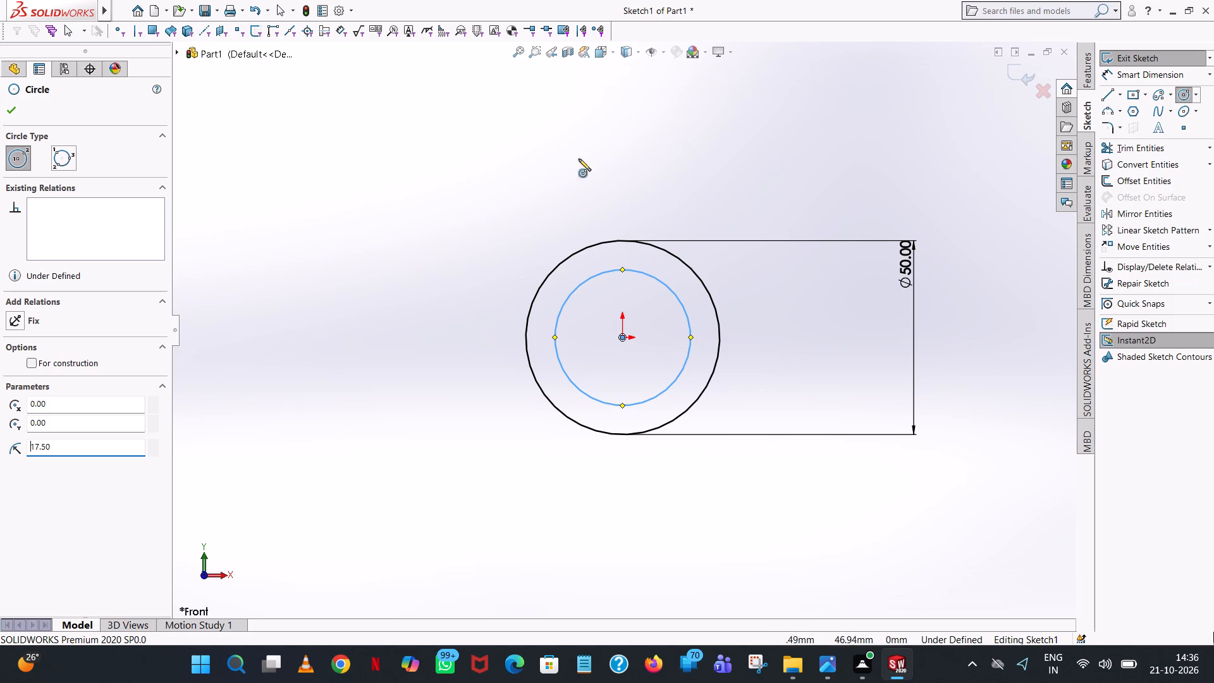
click(4, 109)
click(606, 138)
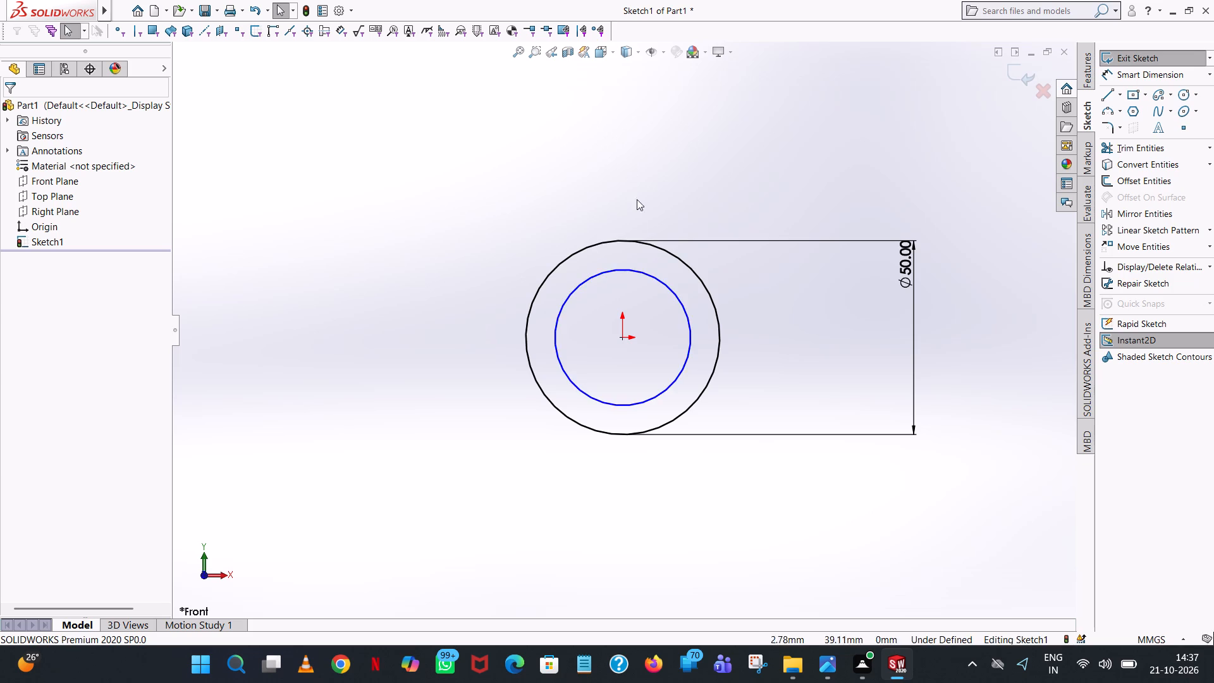
Dimension the inner circle's diameter with Smart Dimension, placing it to the right of the circles, just inside the 50 mm dimension.
click(608, 274)
click(475, 171)
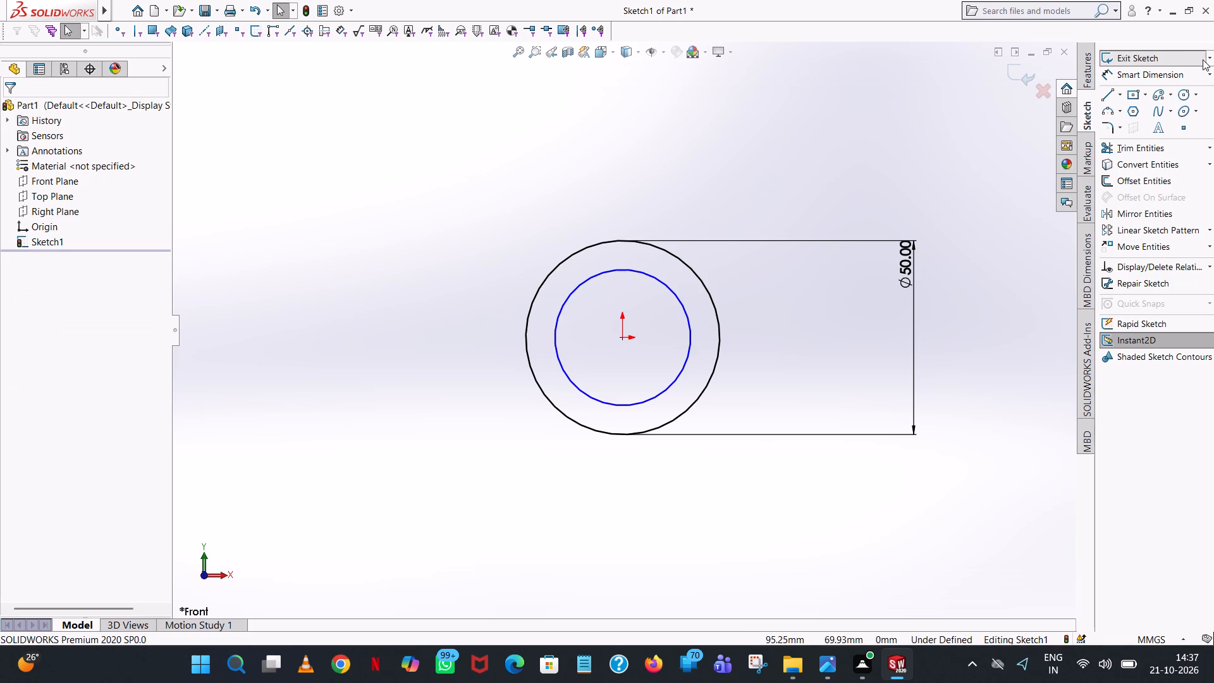
click(1165, 69)
click(686, 321)
click(891, 284)
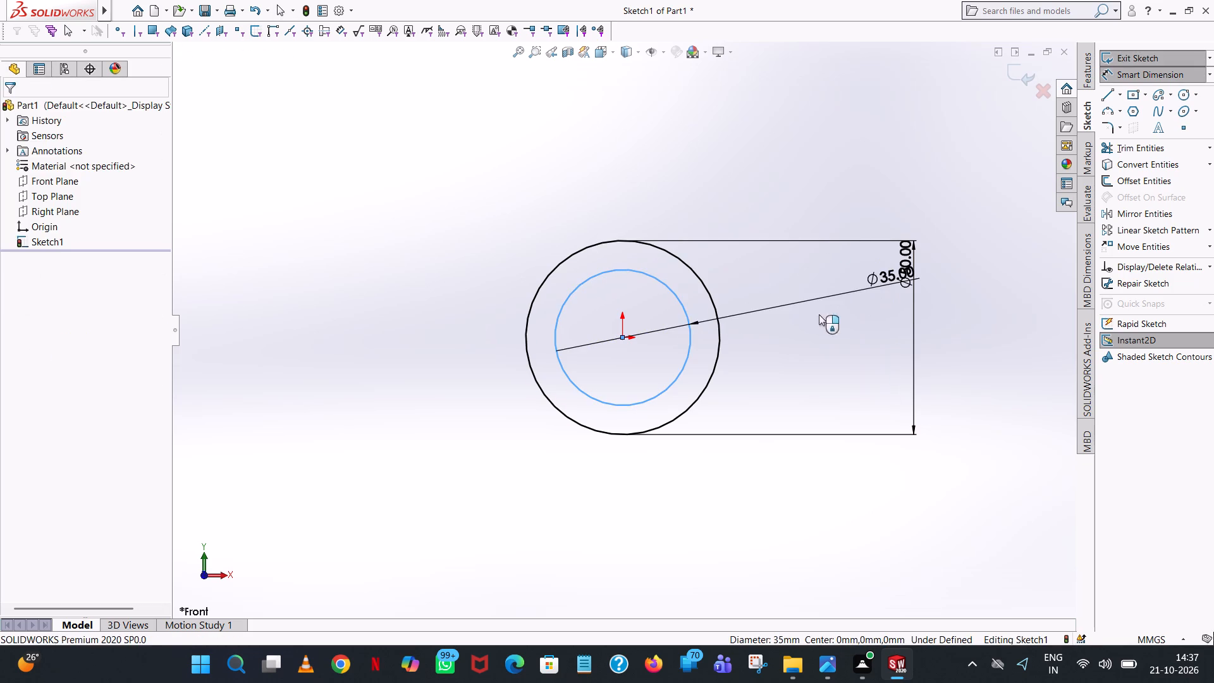
click(833, 266)
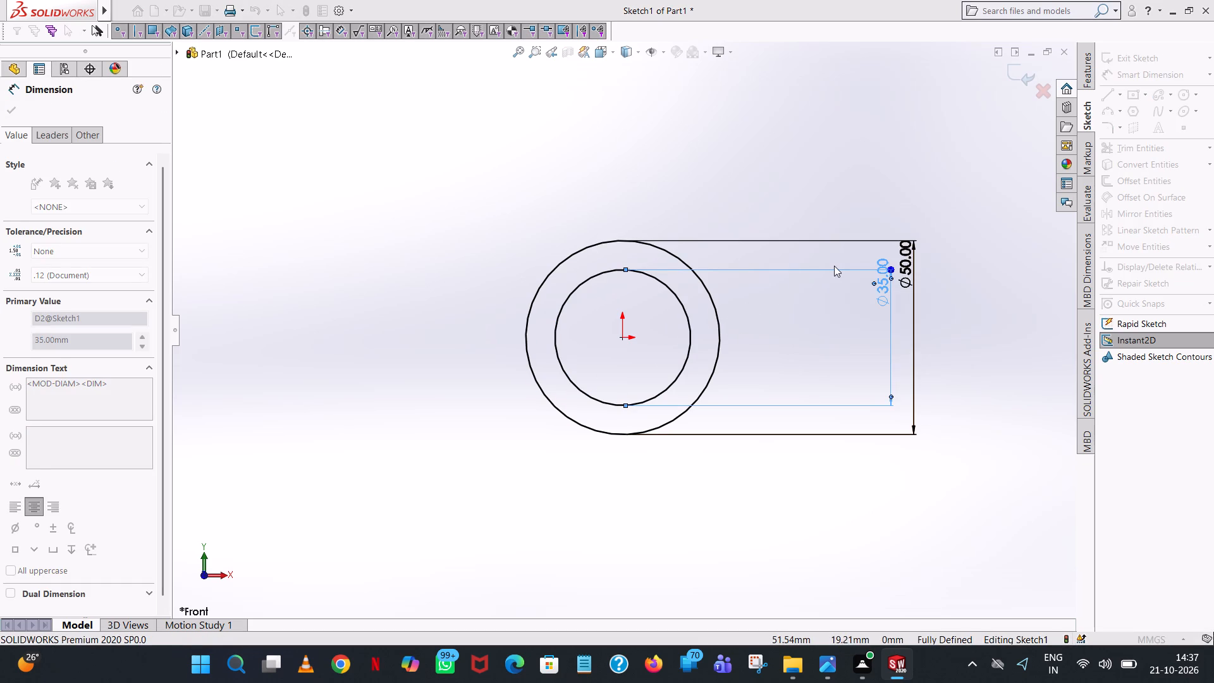
click(766, 152)
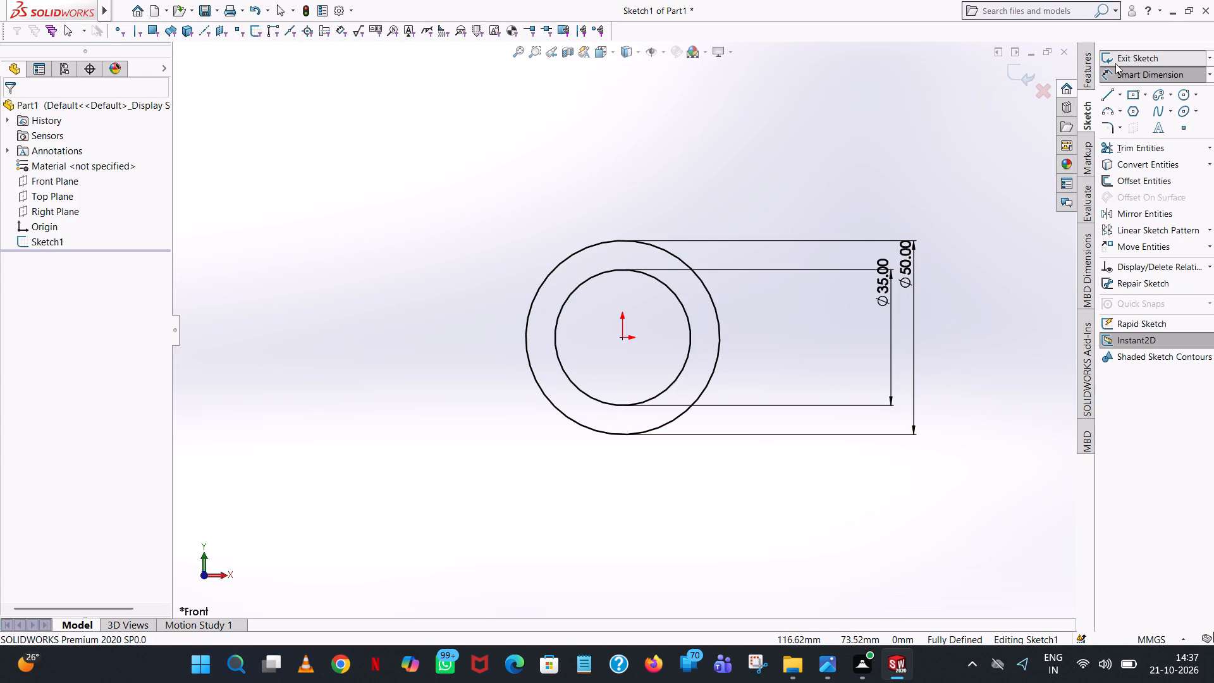
Sketch a 7.5 mm horizontal line joining the outer and inner circles at their left quadrant points.
click(1105, 99)
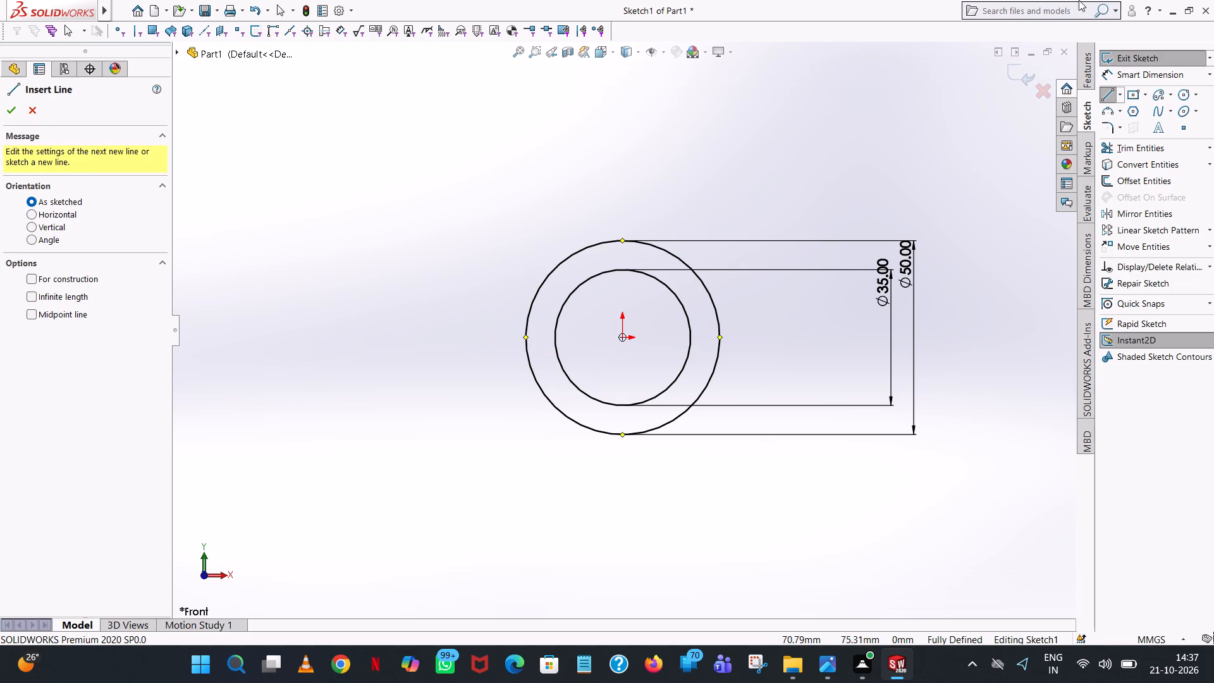
click(526, 337)
click(555, 338)
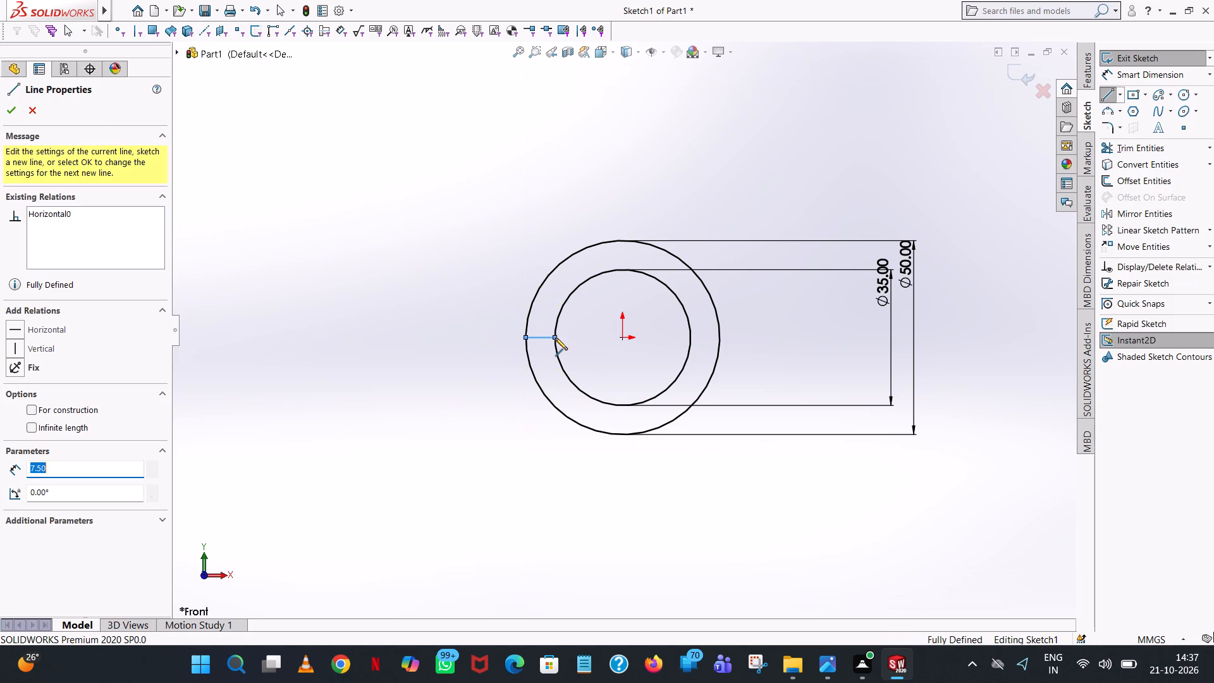
right_click(555, 338)
click(586, 346)
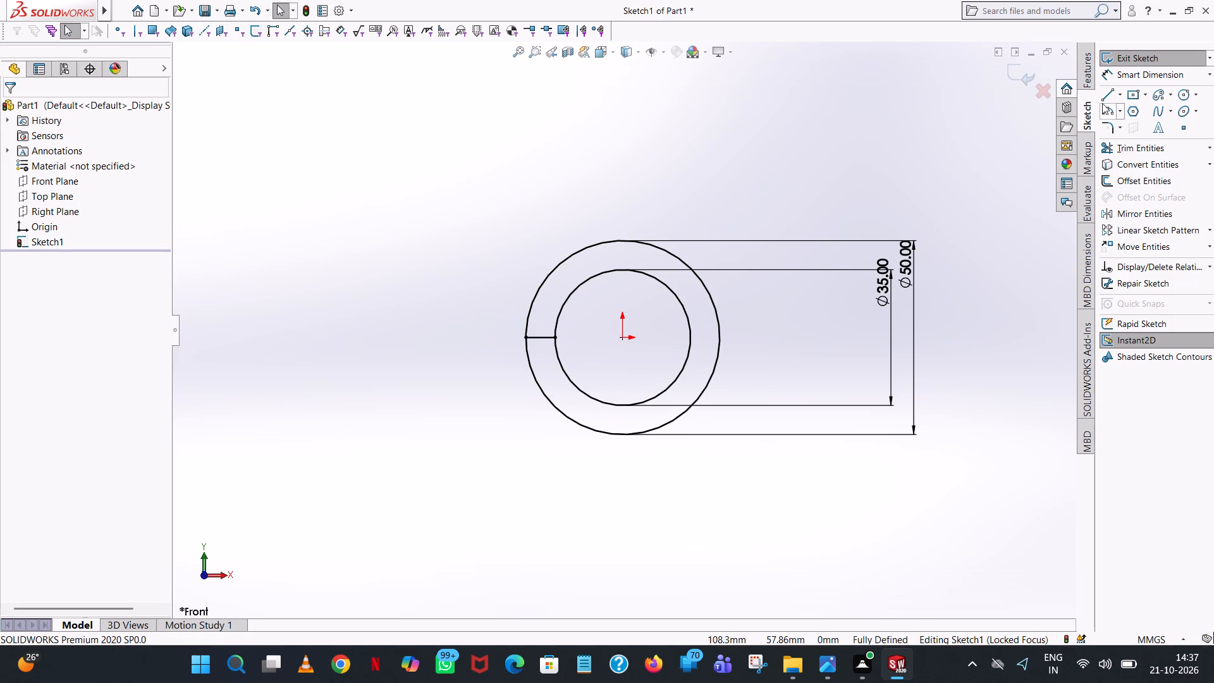
Sketch a matching 7.5 mm horizontal line joining the inner and outer circles at their right quadrant points.
click(1103, 98)
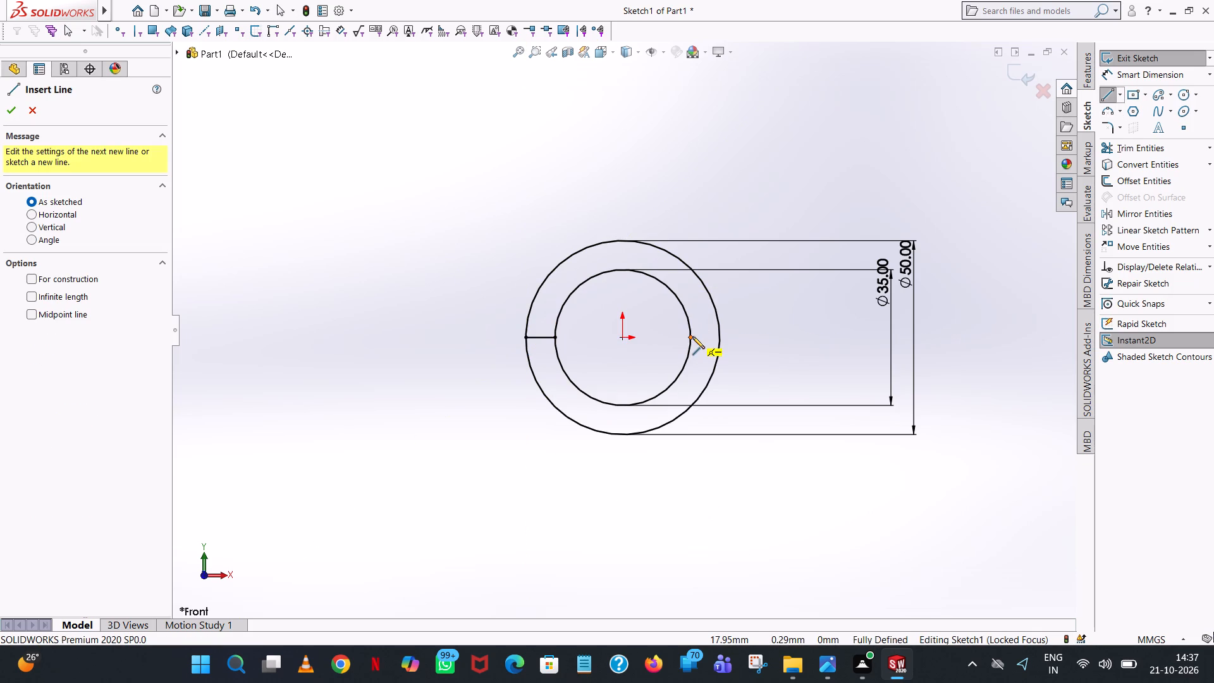
click(689, 336)
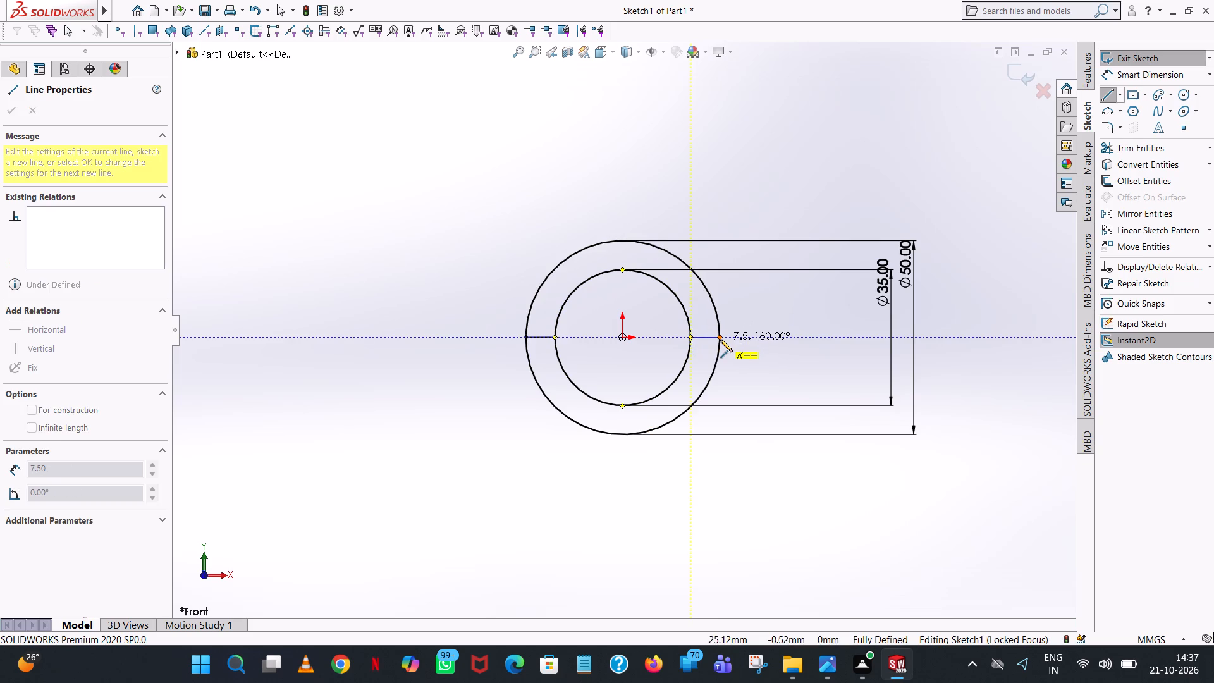
click(720, 339)
right_click(720, 339)
click(745, 346)
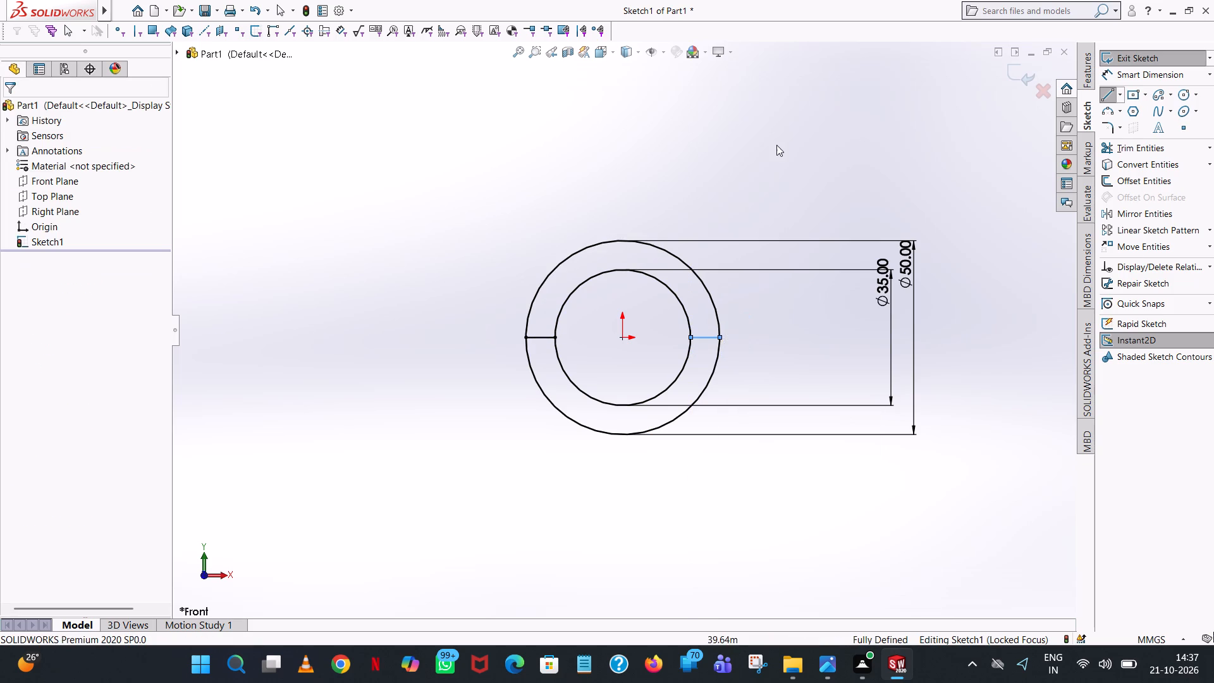
click(776, 144)
Trim away the lower halves of both circles, below the two connecting lines.
click(1123, 145)
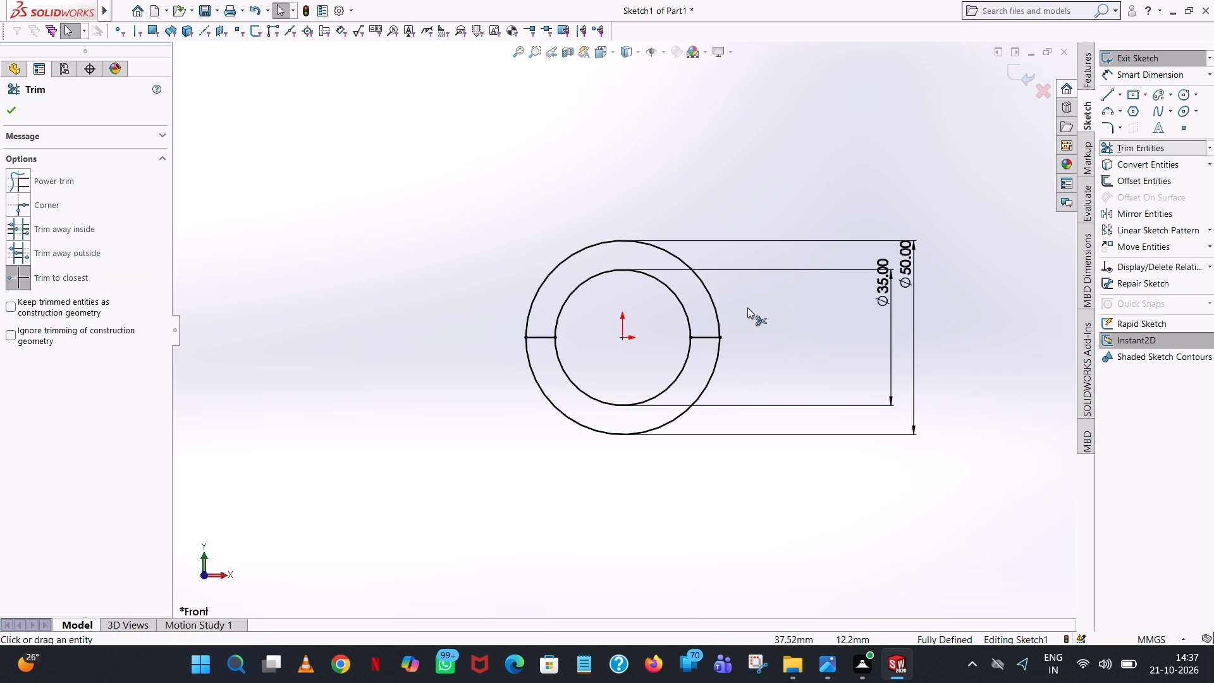
click(687, 360)
click(685, 405)
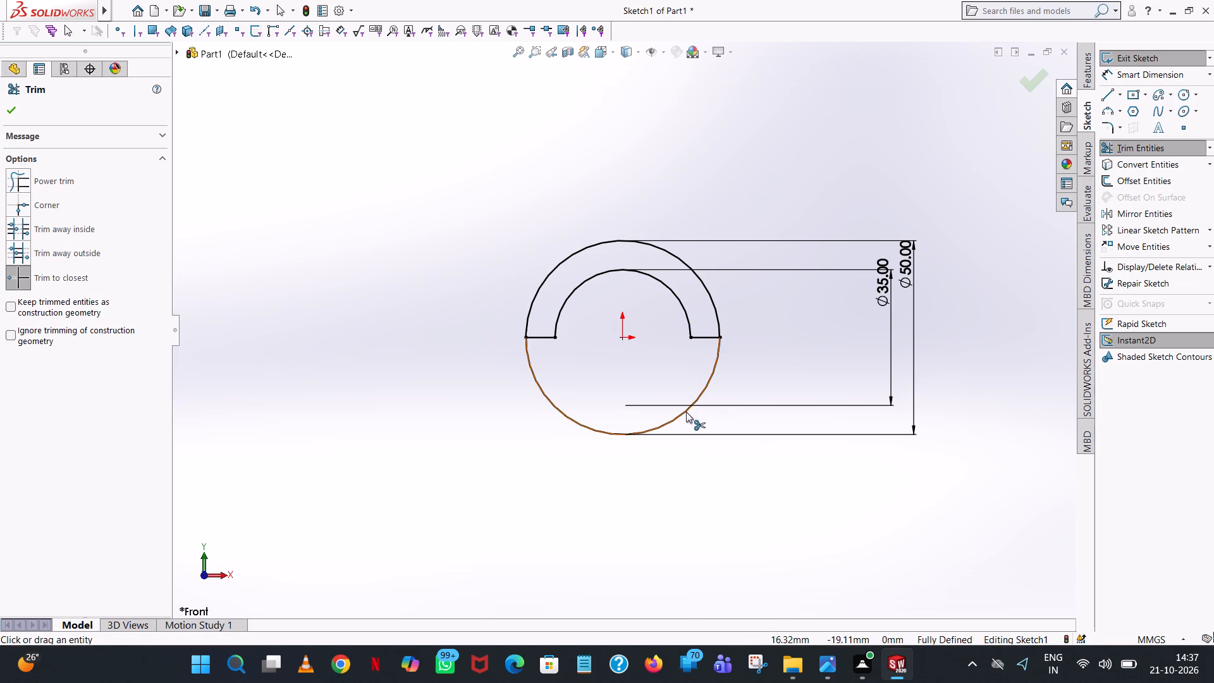
click(686, 412)
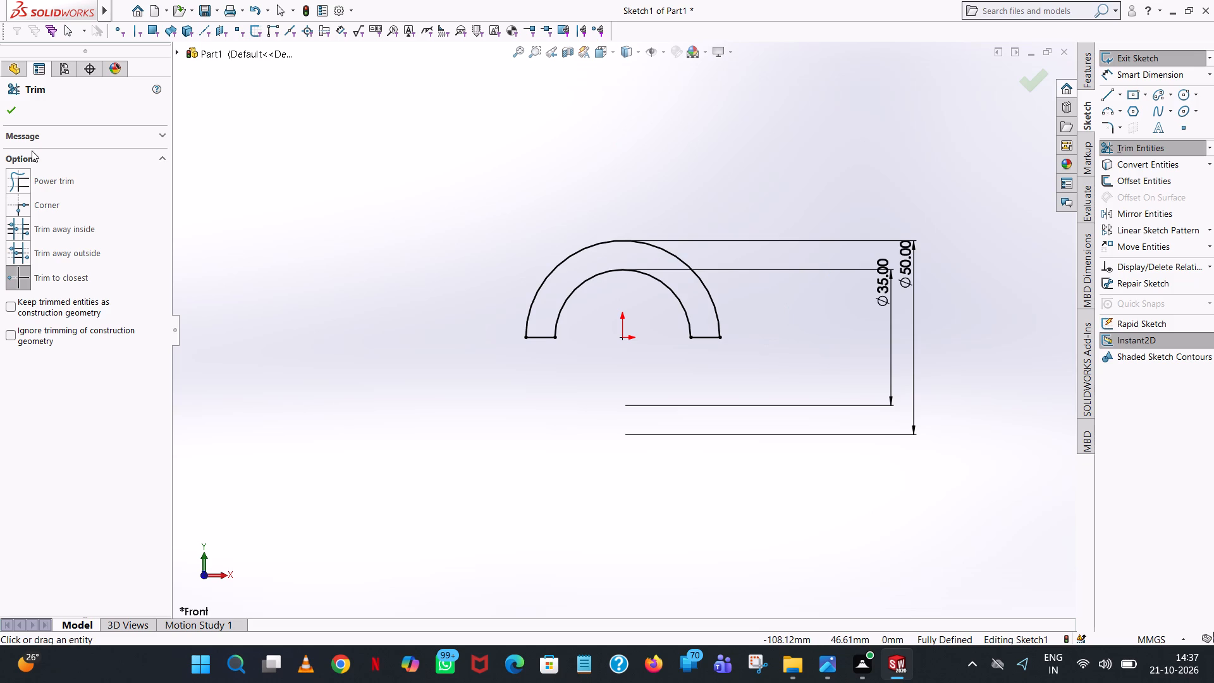
click(13, 113)
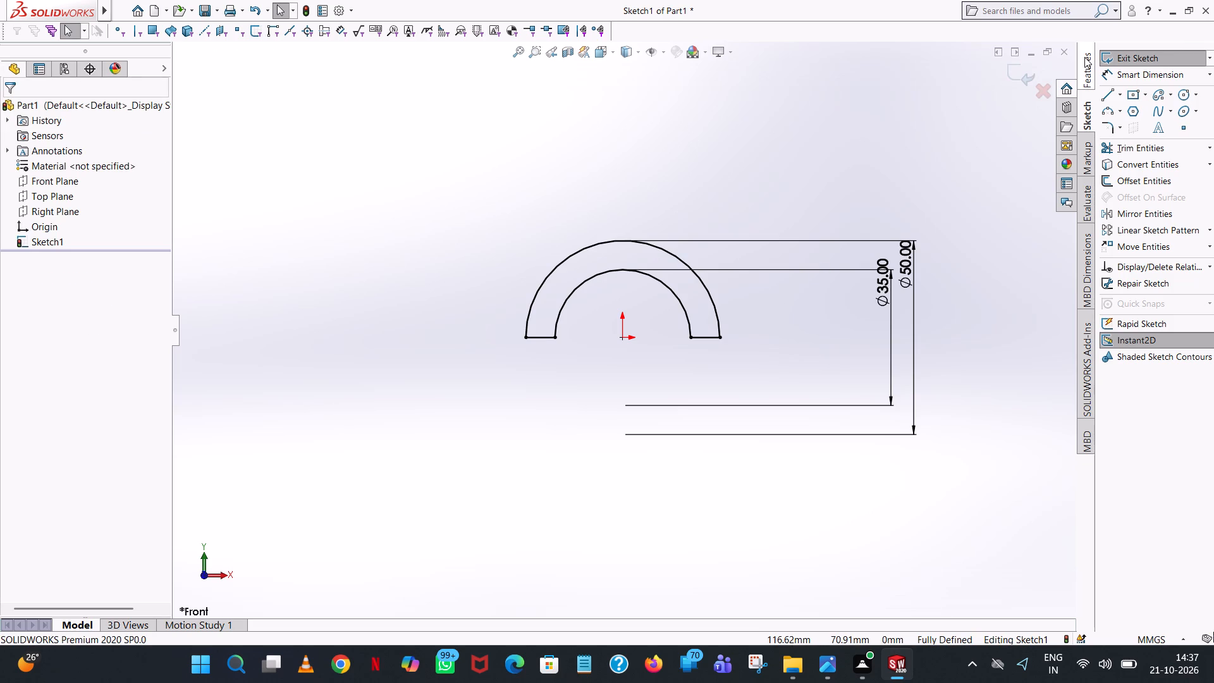
Extrude the half-ring profile as a 20 mm blind boss in the reversed direction.
click(1084, 57)
click(1114, 61)
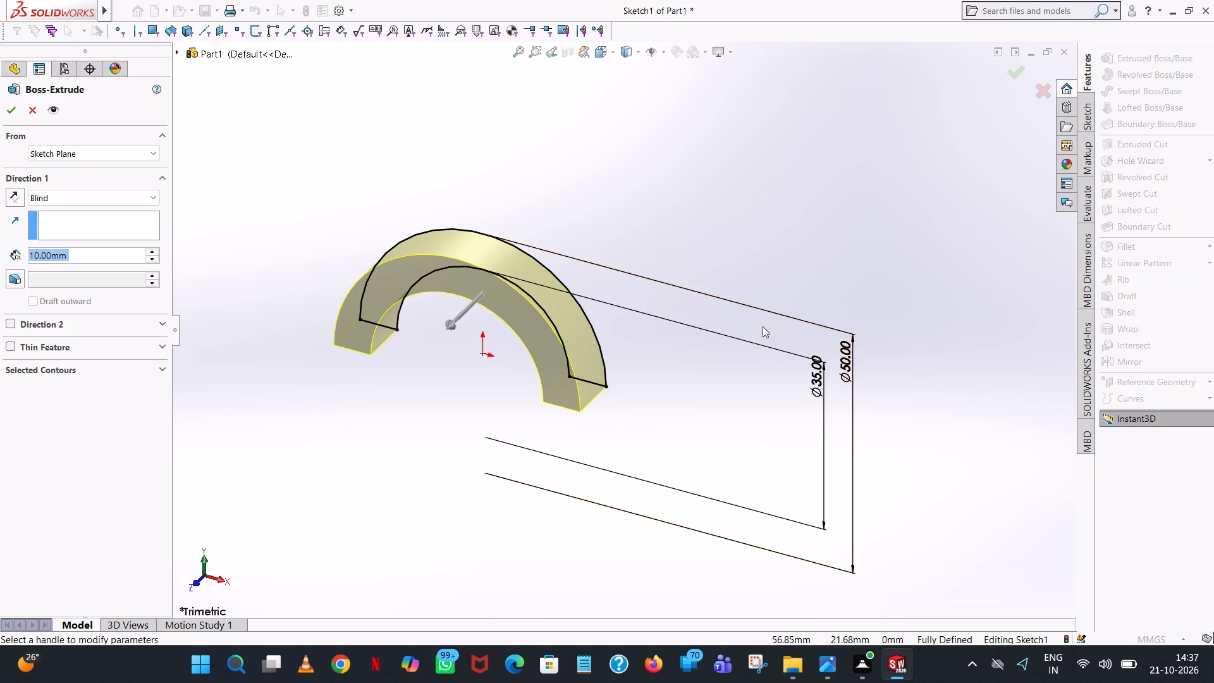
click(155, 251)
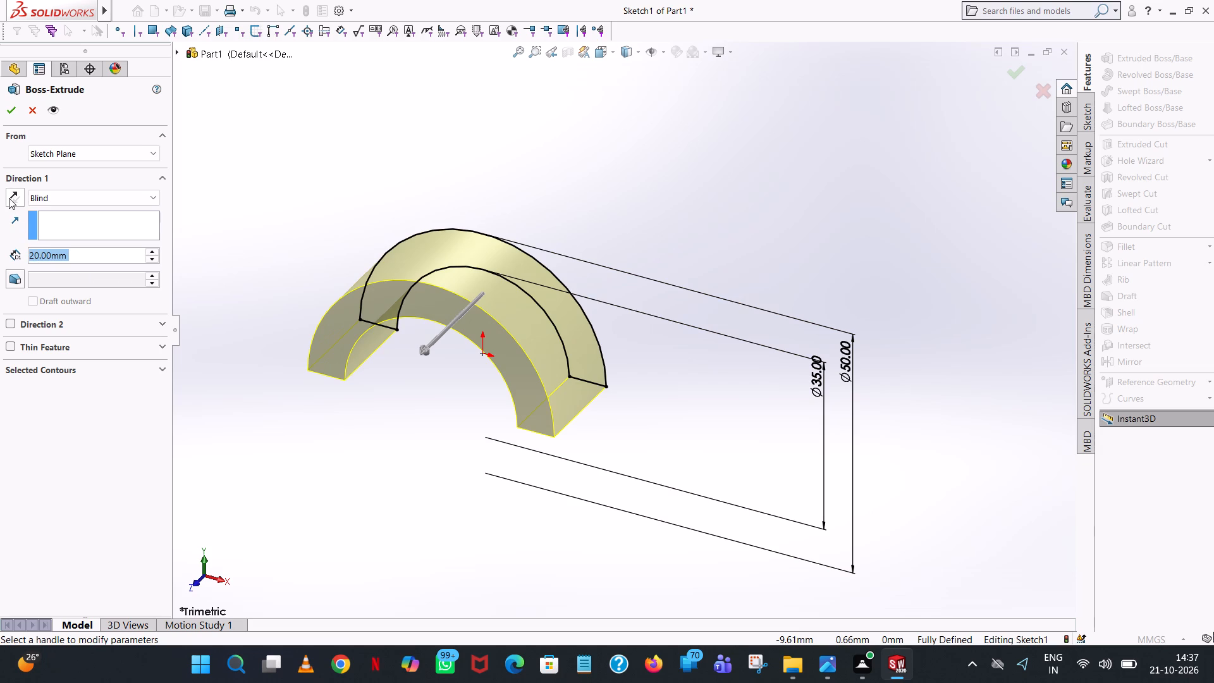
click(9, 198)
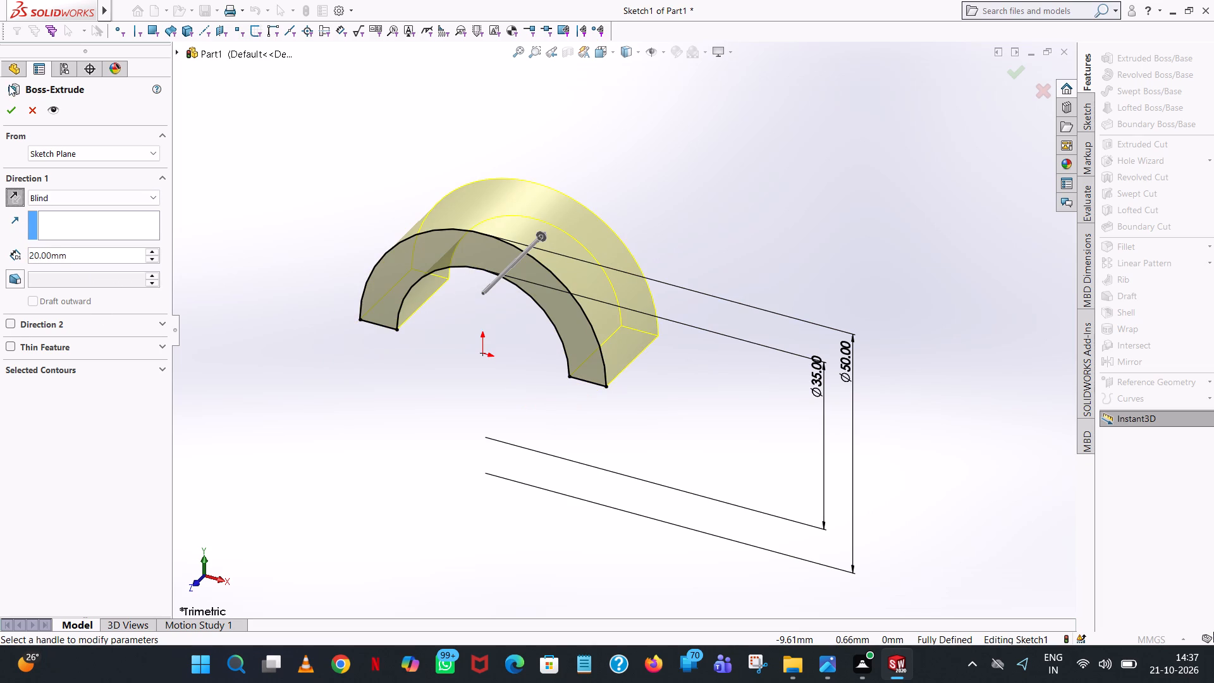
click(8, 111)
click(661, 215)
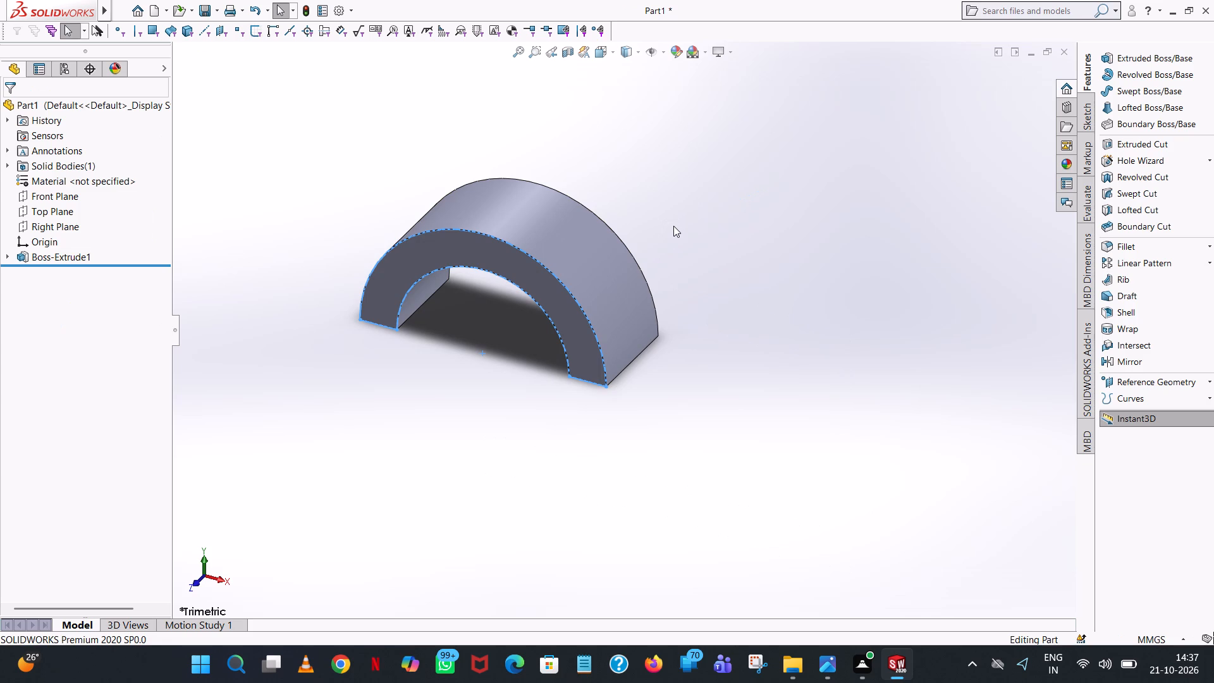
Start a new Extruded Boss sketch on the half ring's rear flat face.
middle_drag(766, 298, 774, 172)
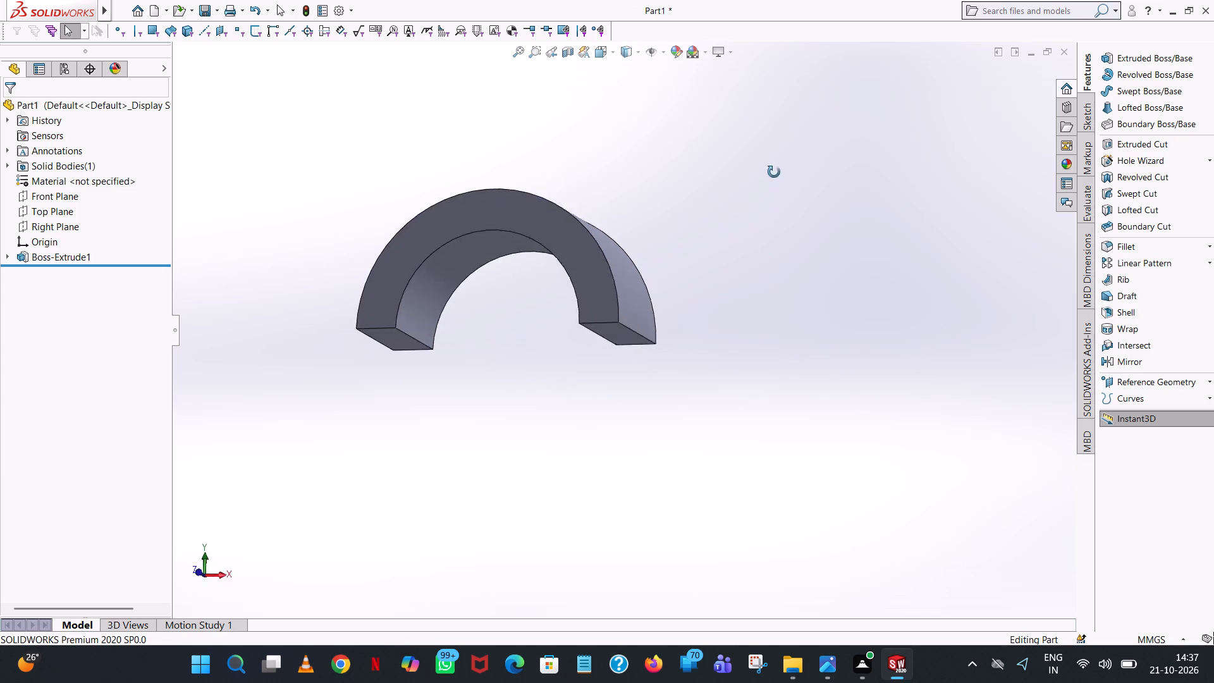
middle_drag(774, 172, 704, 281)
scroll(723, 197, up, 1)
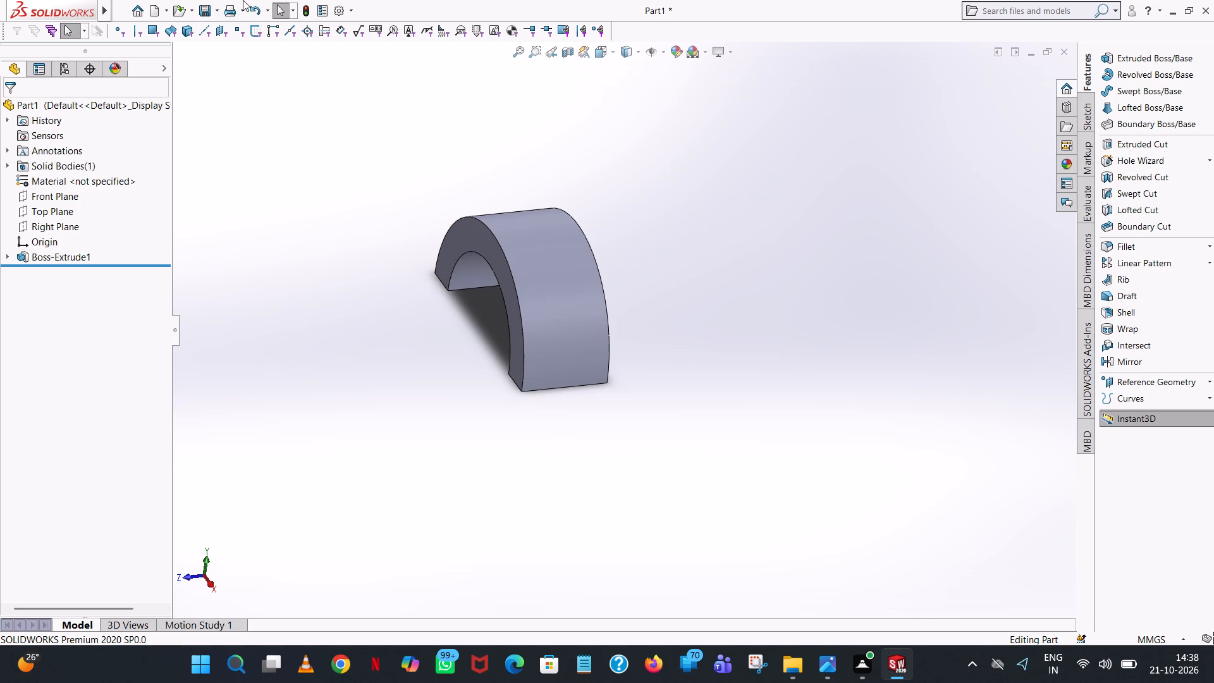
middle_drag(552, 269, 582, 297)
scroll(570, 307, down, 5)
scroll(570, 305, up, 10)
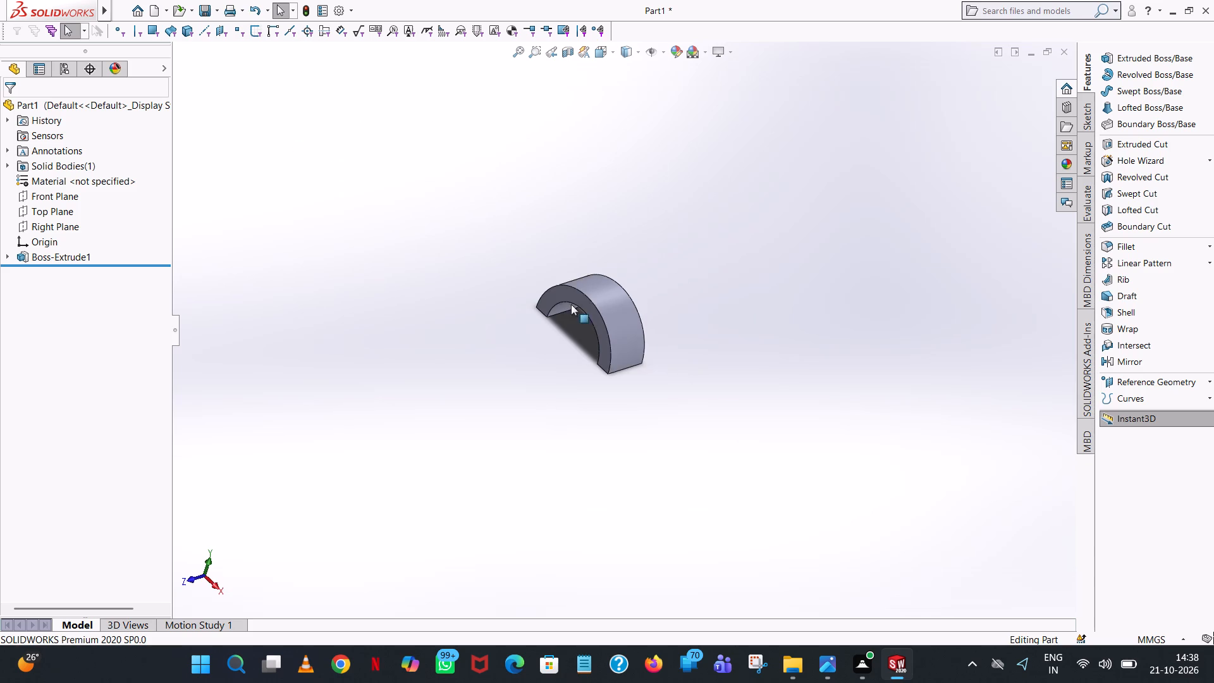
scroll(802, 357, up, 1)
middle_drag(685, 333, 601, 346)
scroll(661, 320, up, 1)
scroll(588, 341, down, 1)
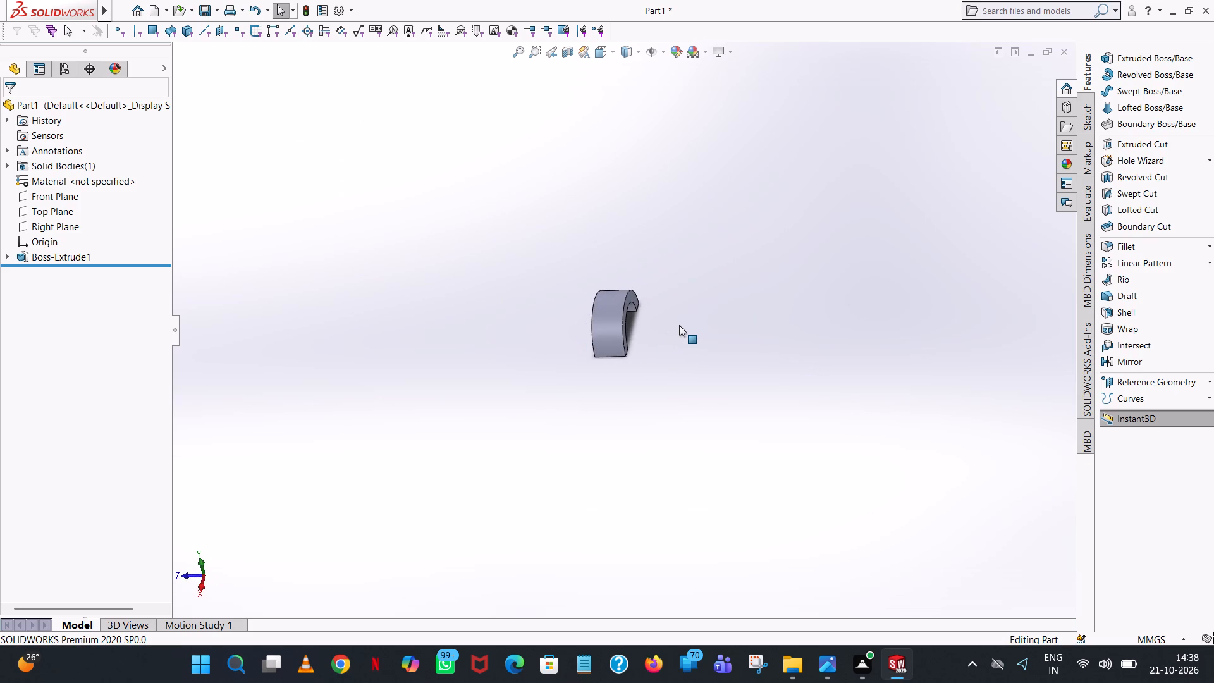
scroll(679, 325, down, 1)
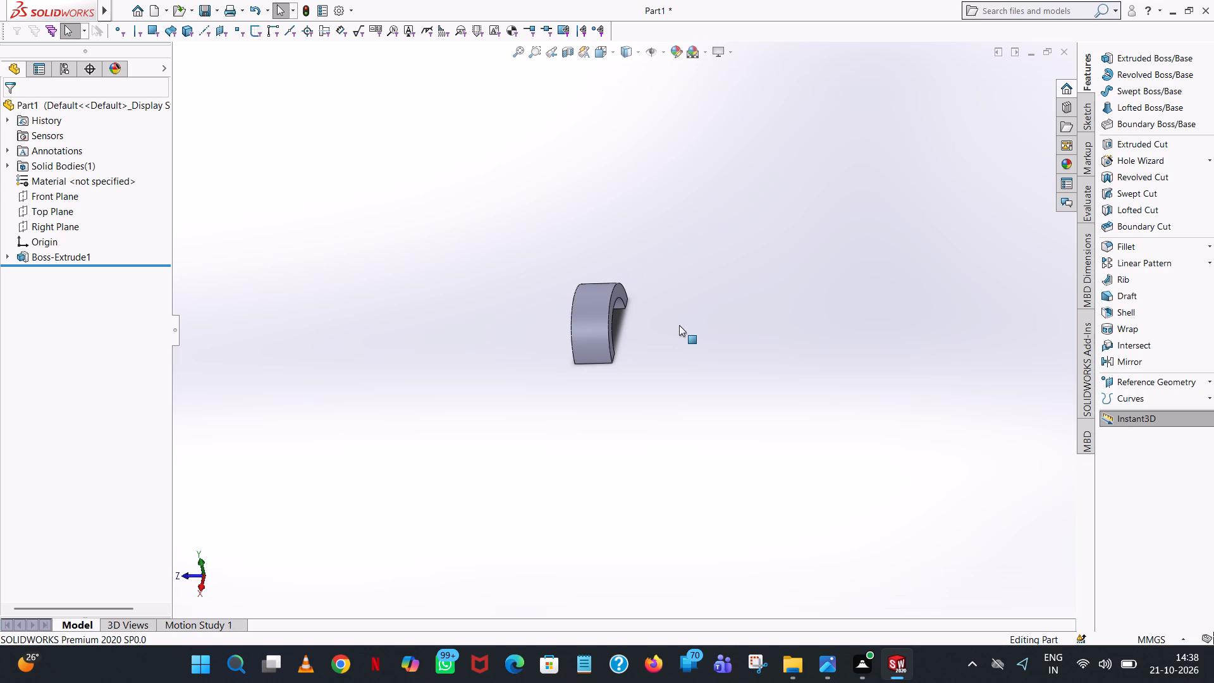
click(1137, 55)
click(616, 288)
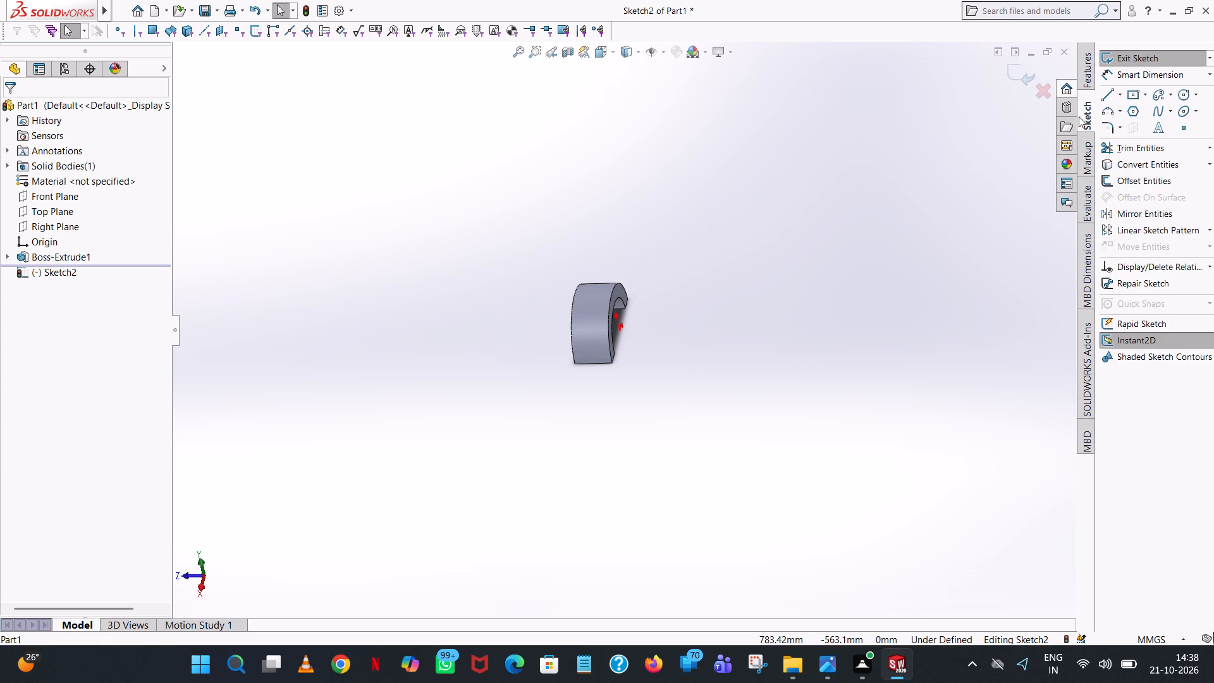
Sketch a horizontal line from the origin out past the half ring's negative-X end and set its length to 70 mm.
click(615, 51)
click(679, 118)
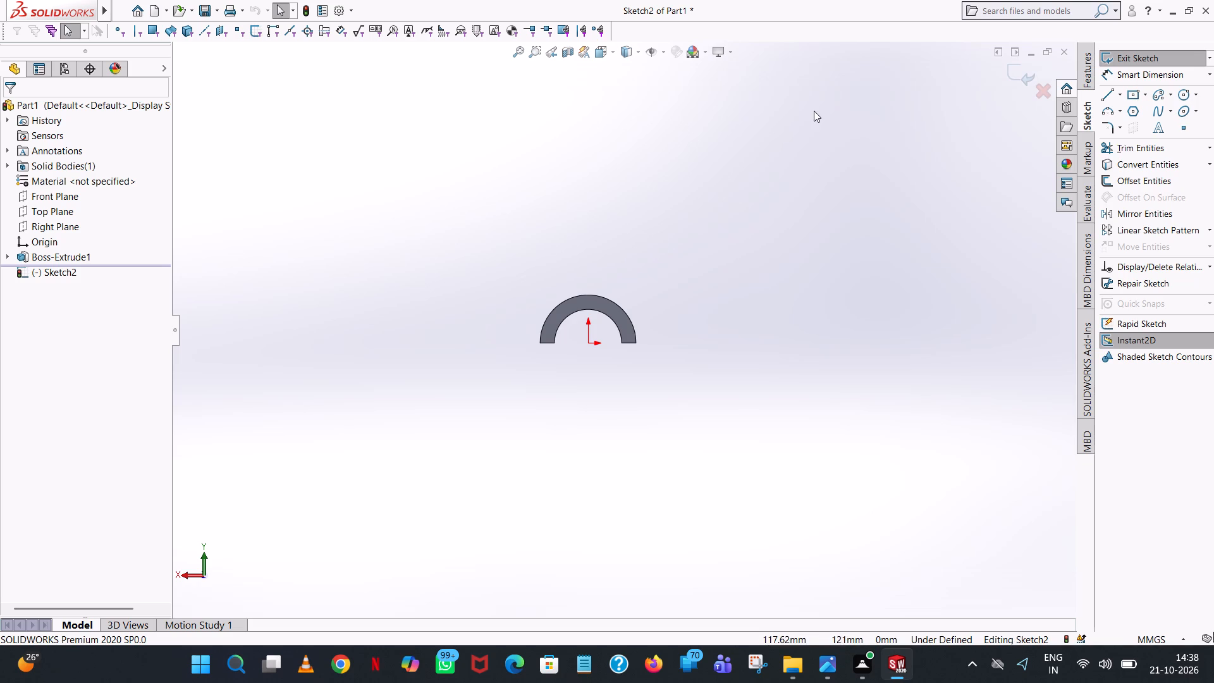
click(1103, 90)
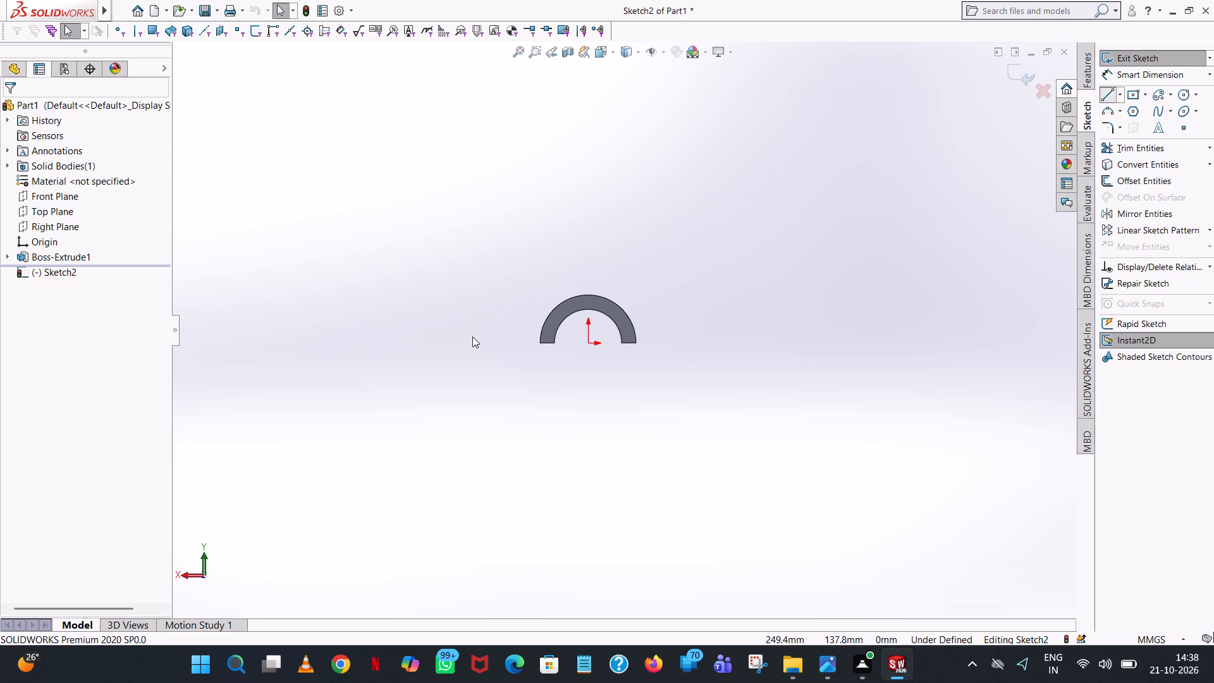
scroll(637, 385, down, 6)
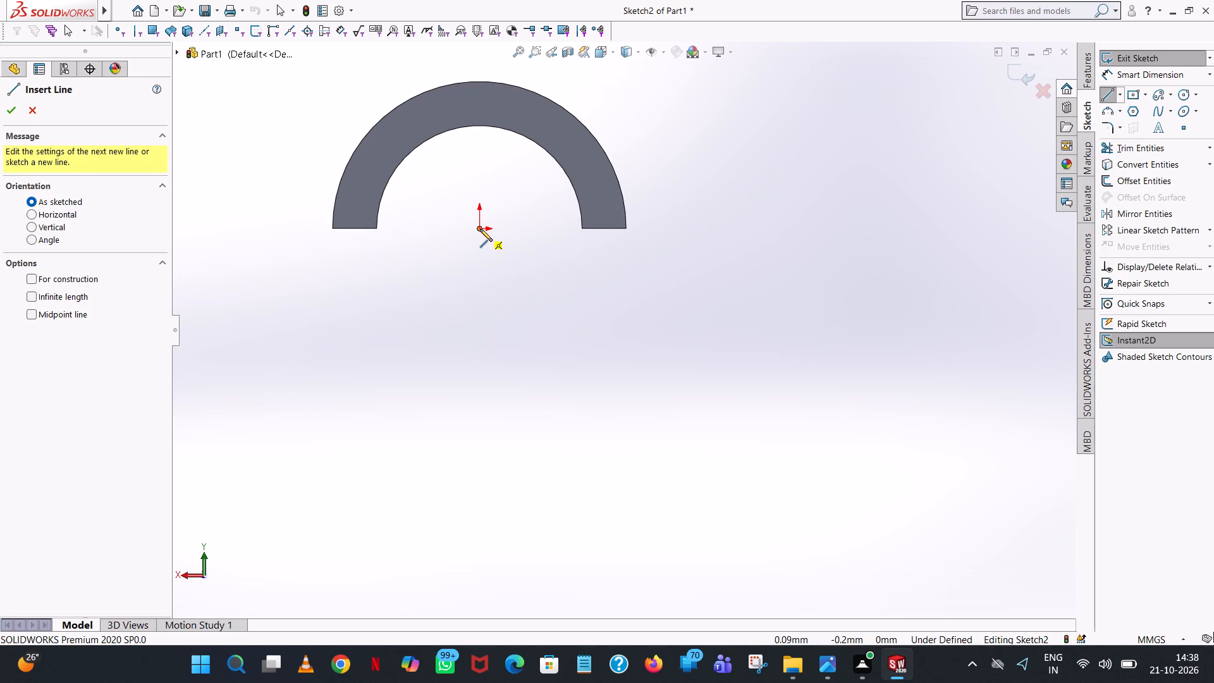
click(480, 229)
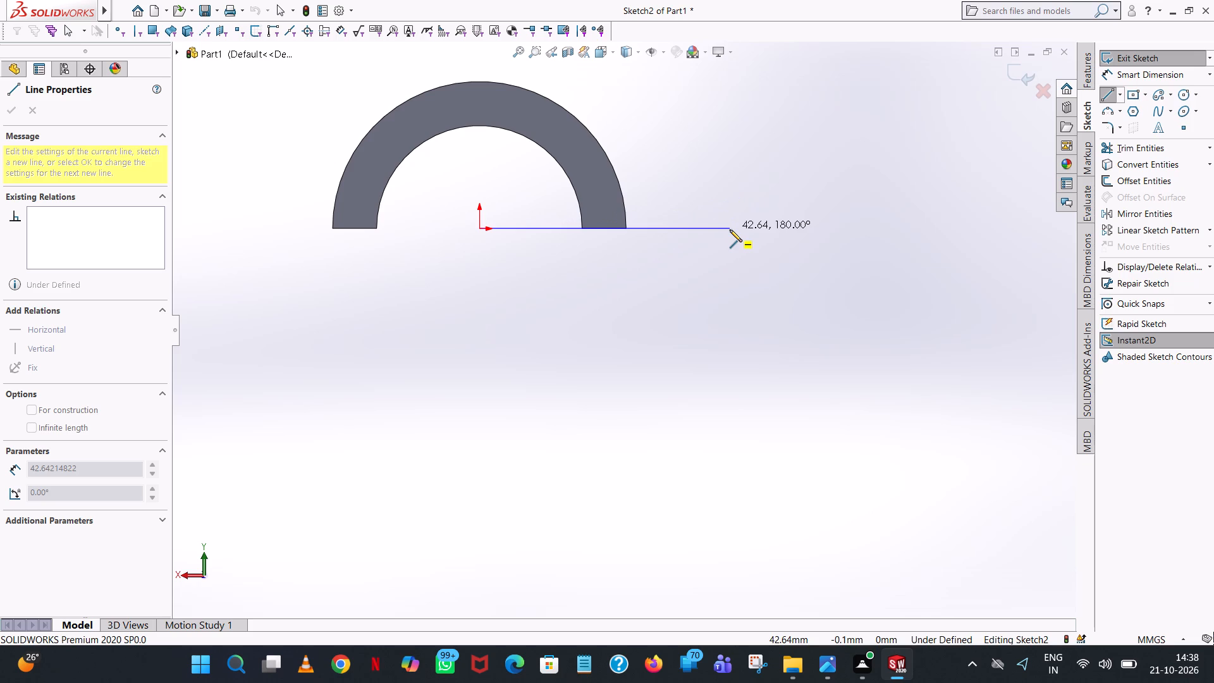
click(730, 230)
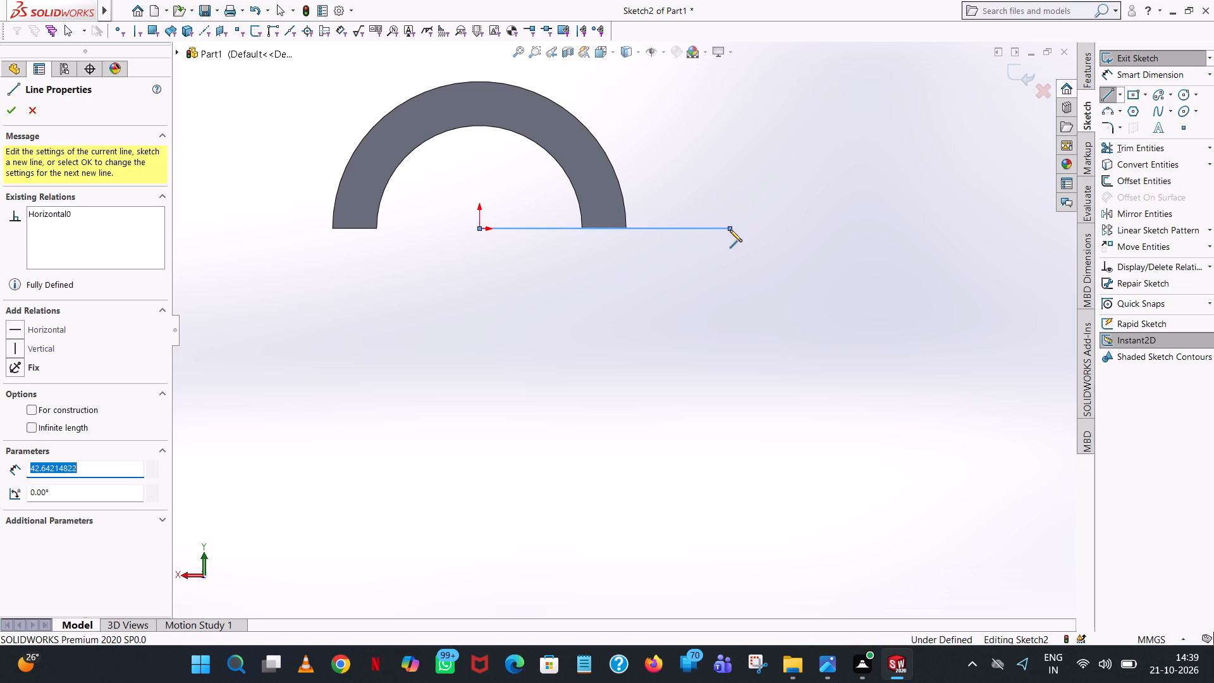
text(70)
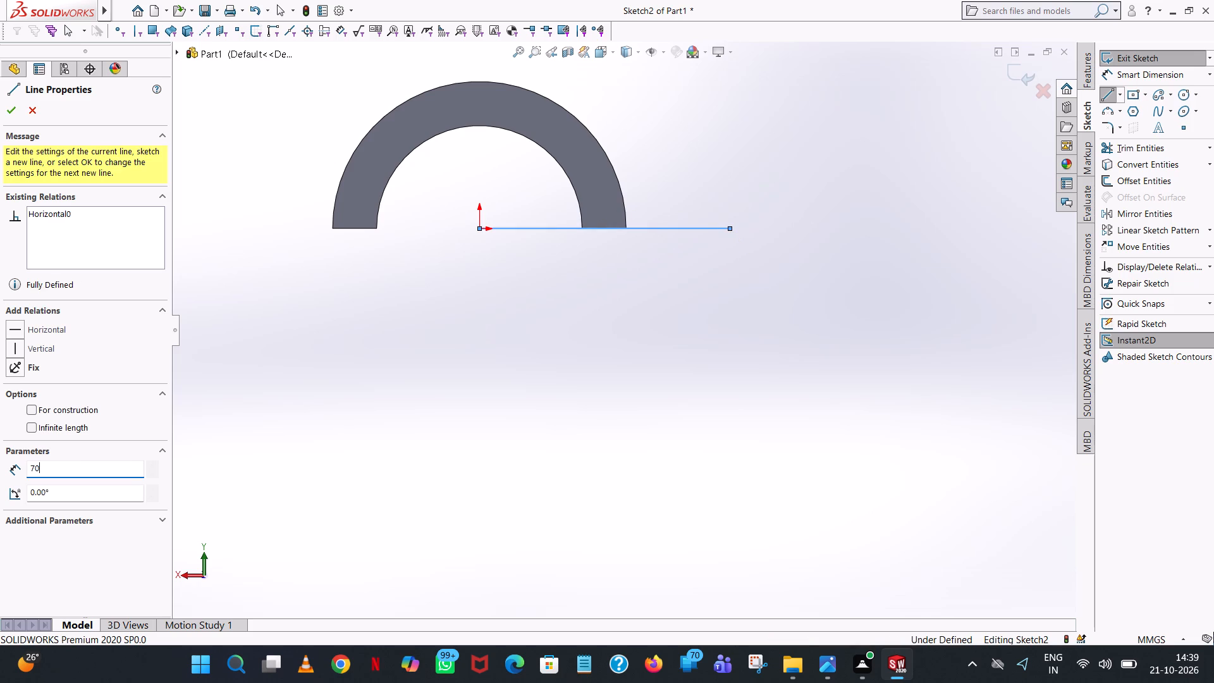
key(Return)
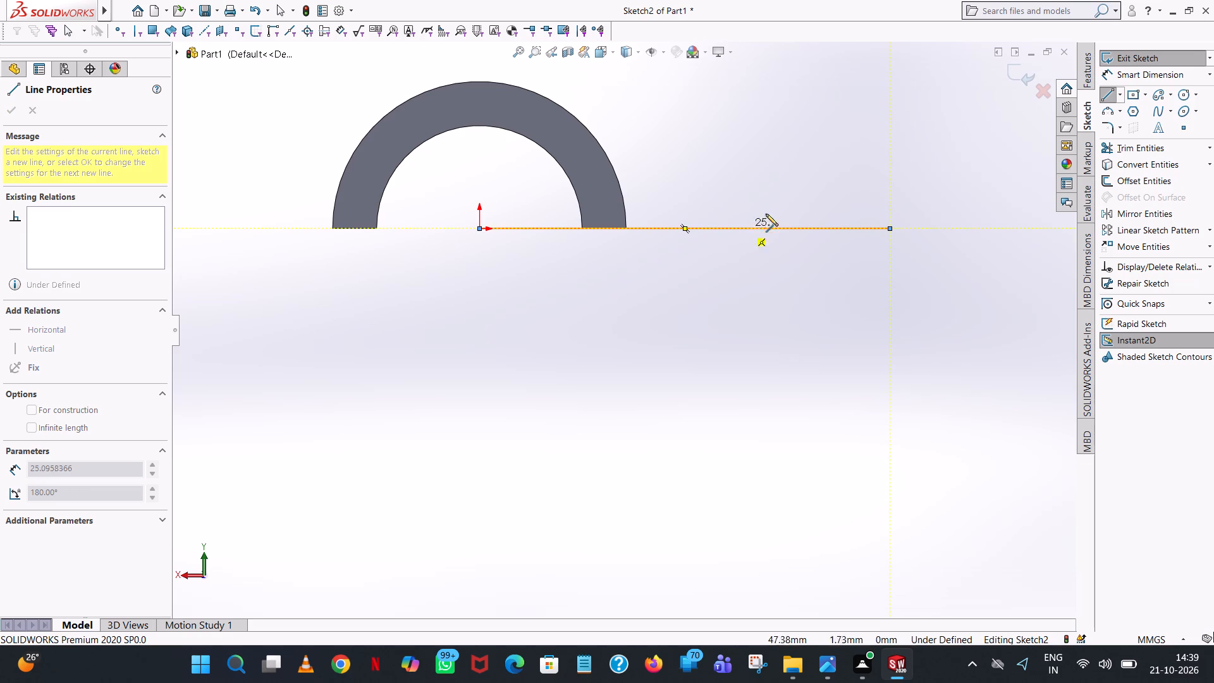
Sketch a vertical line upward from the outer end of the 70 mm line and set its length to 7 mm.
click(890, 189)
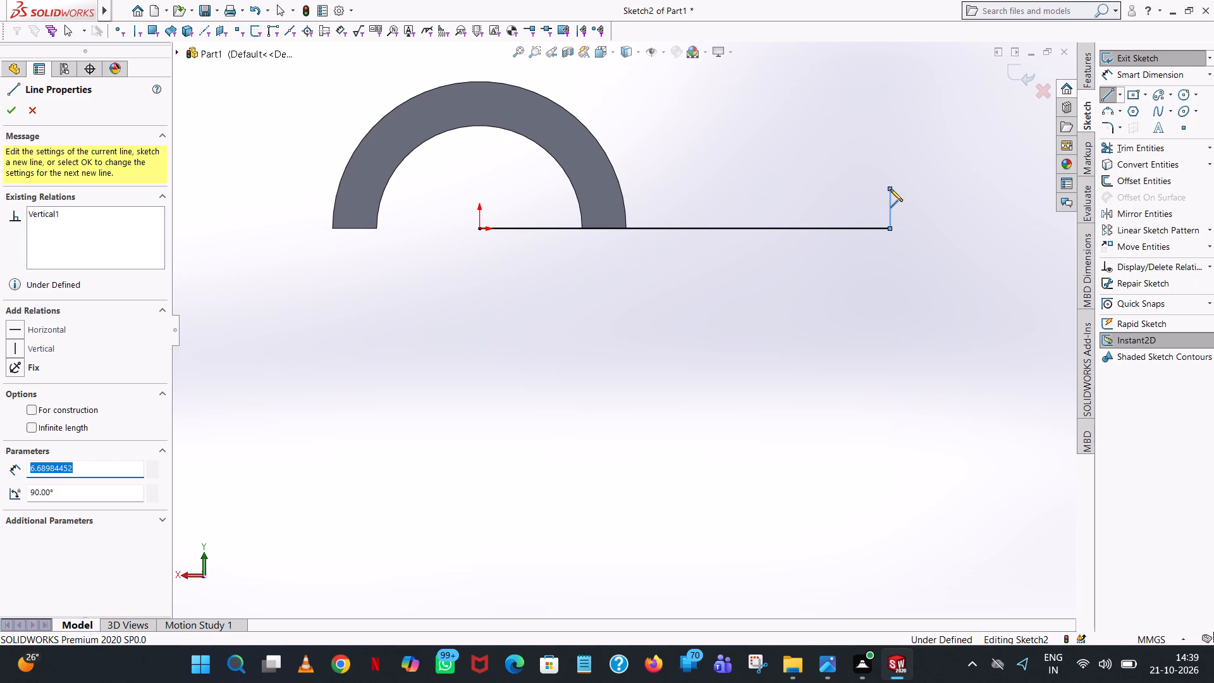
key(7)
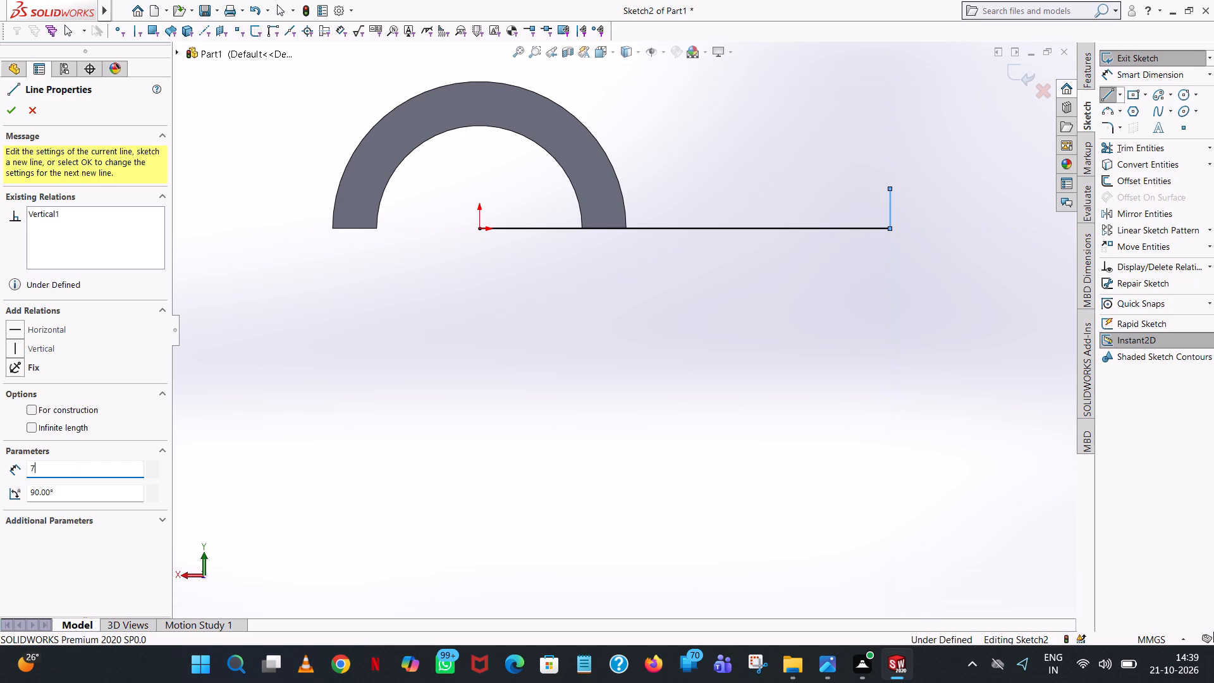
key(Return)
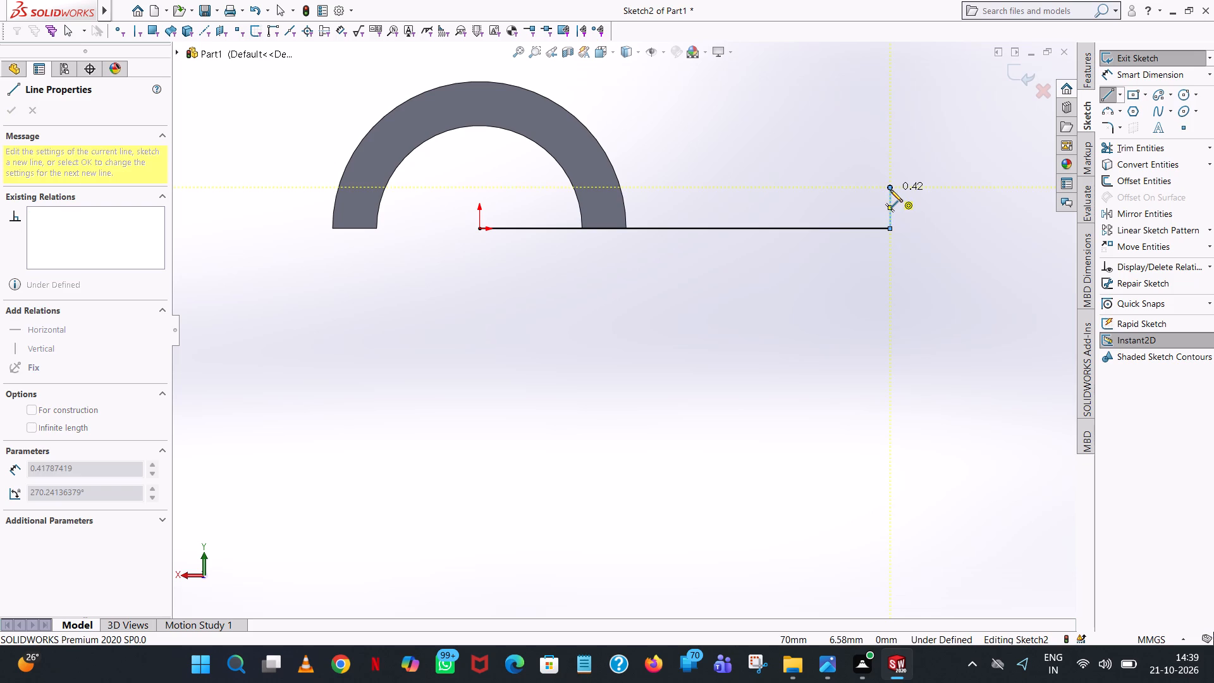
right_click(890, 190)
click(965, 204)
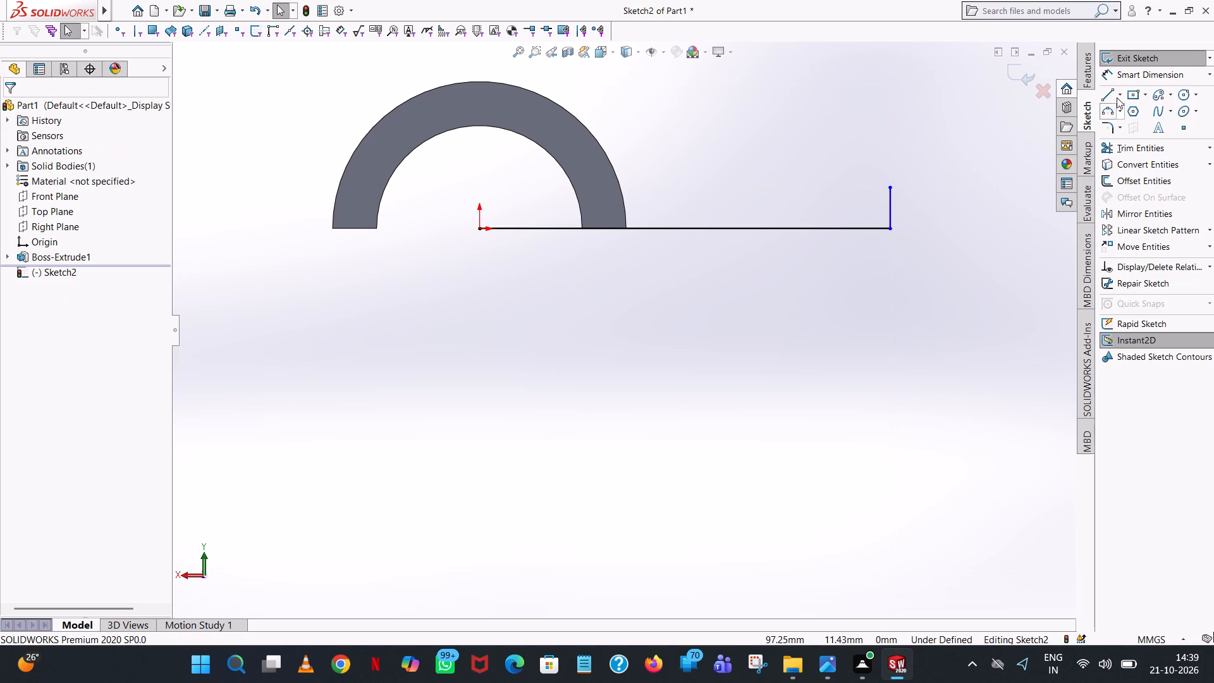
Sketch a vertical line upward from the origin and set its length to 7 mm.
click(1109, 96)
click(481, 230)
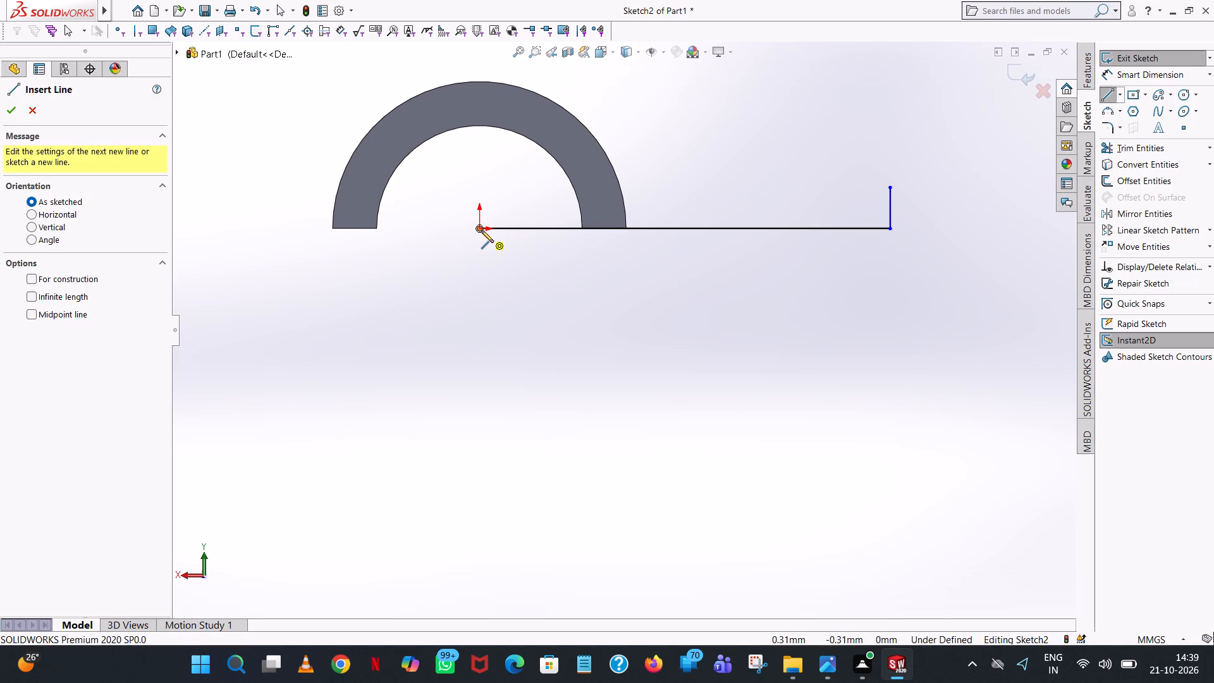
click(481, 173)
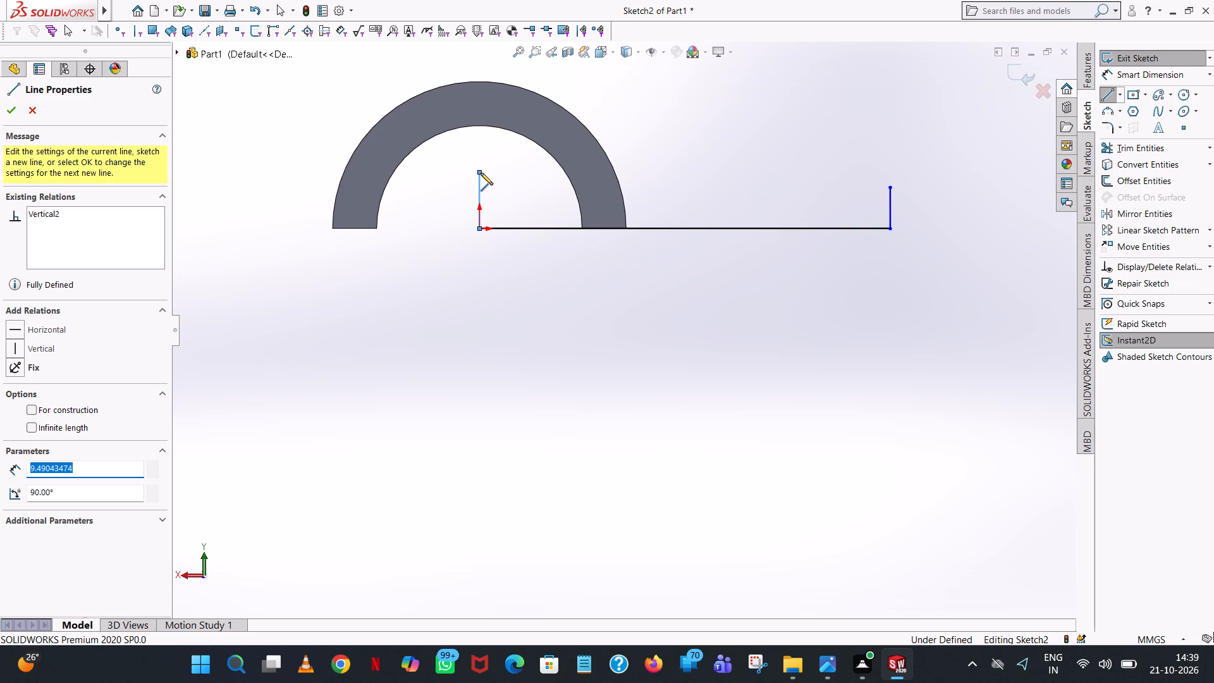
key(7)
key(Return)
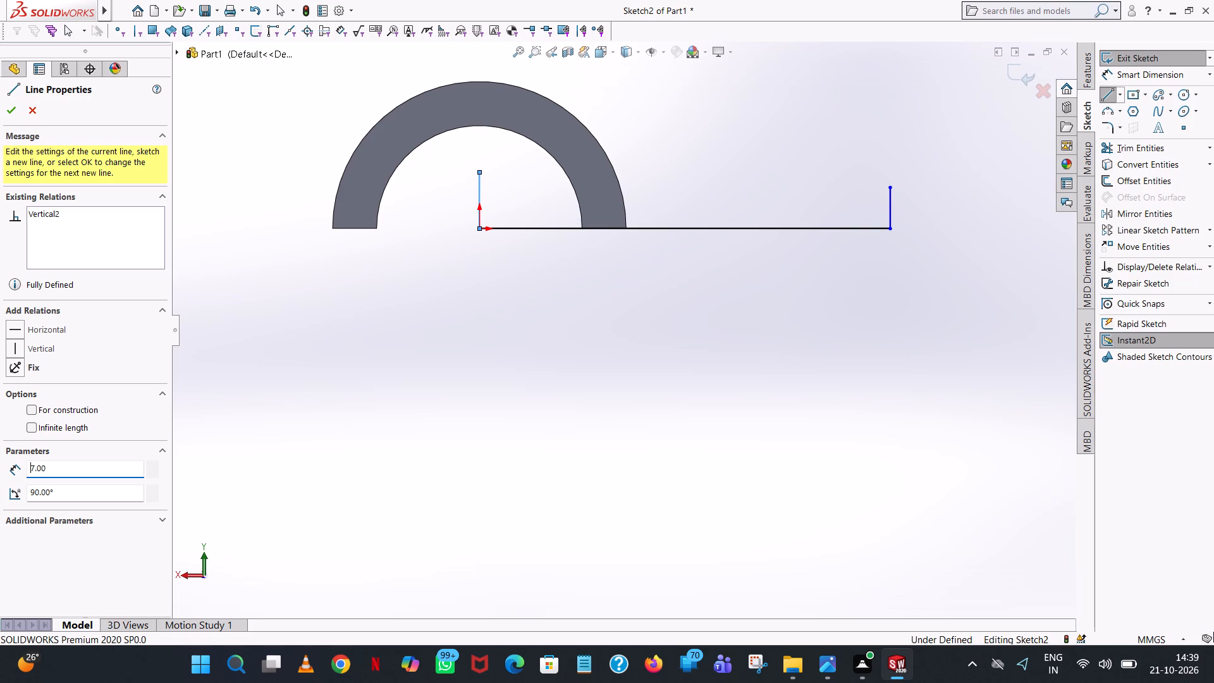
Continue with a horizontal line toward the outer 7 mm line, with its length set to 95/2 (47.5 mm).
click(785, 187)
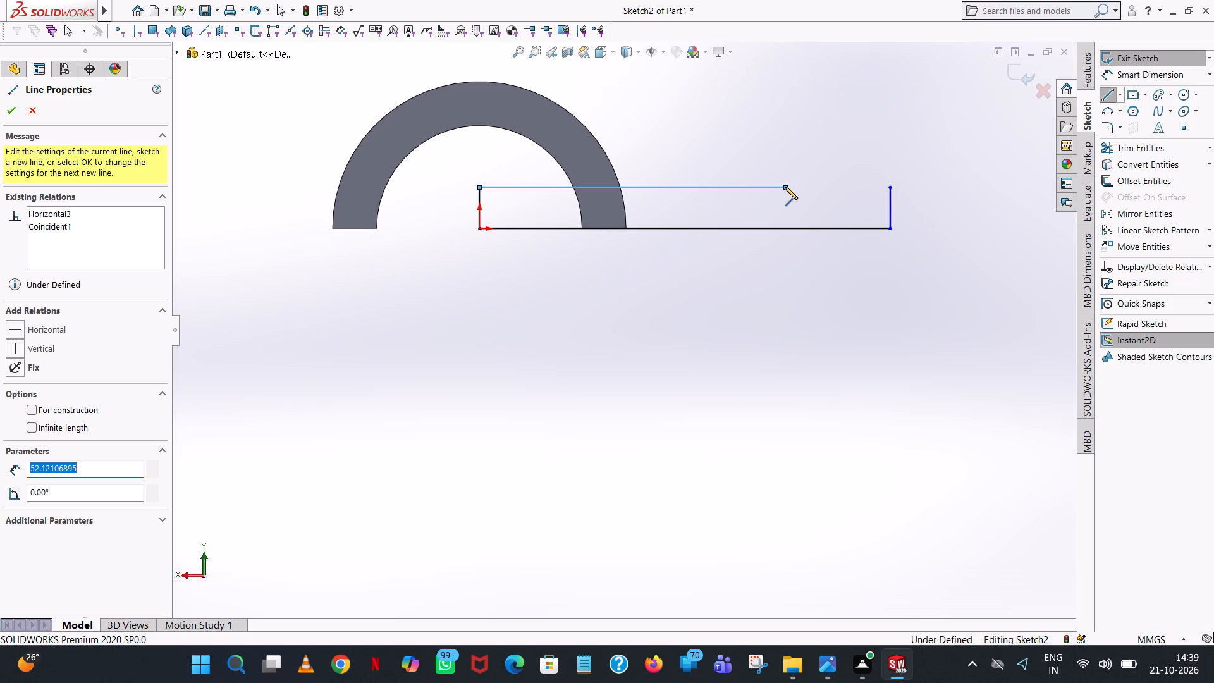
text(95/)
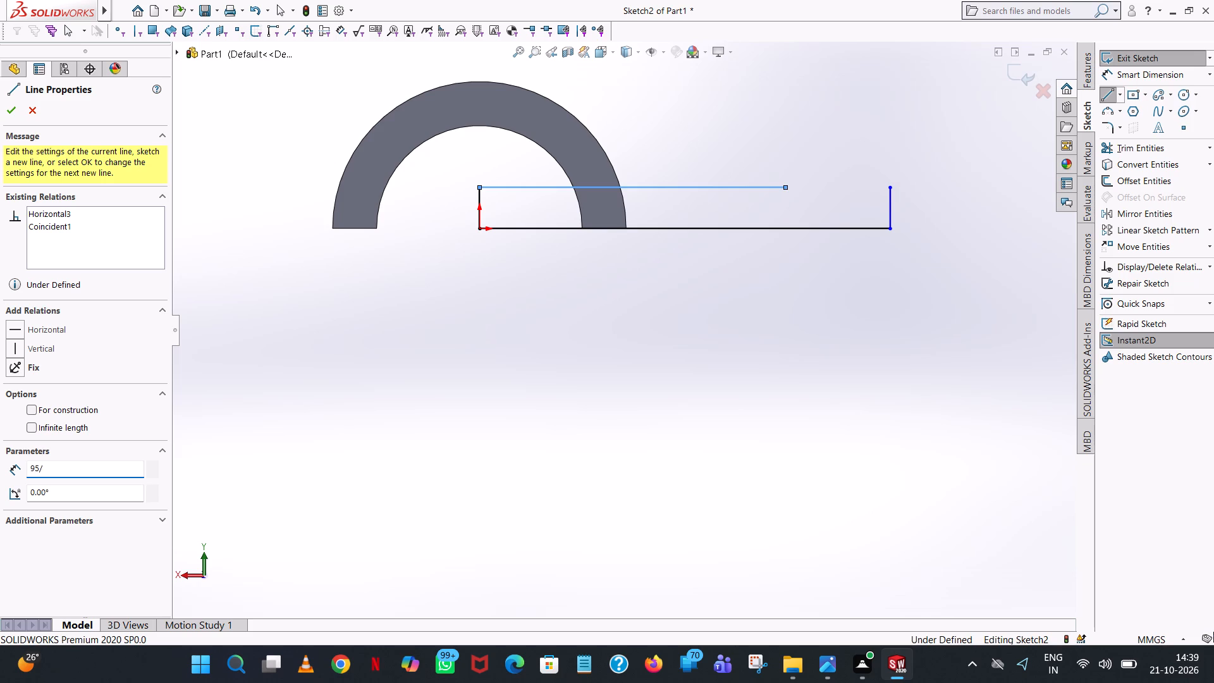
key(2)
key(Return)
scroll(785, 187, up, 5)
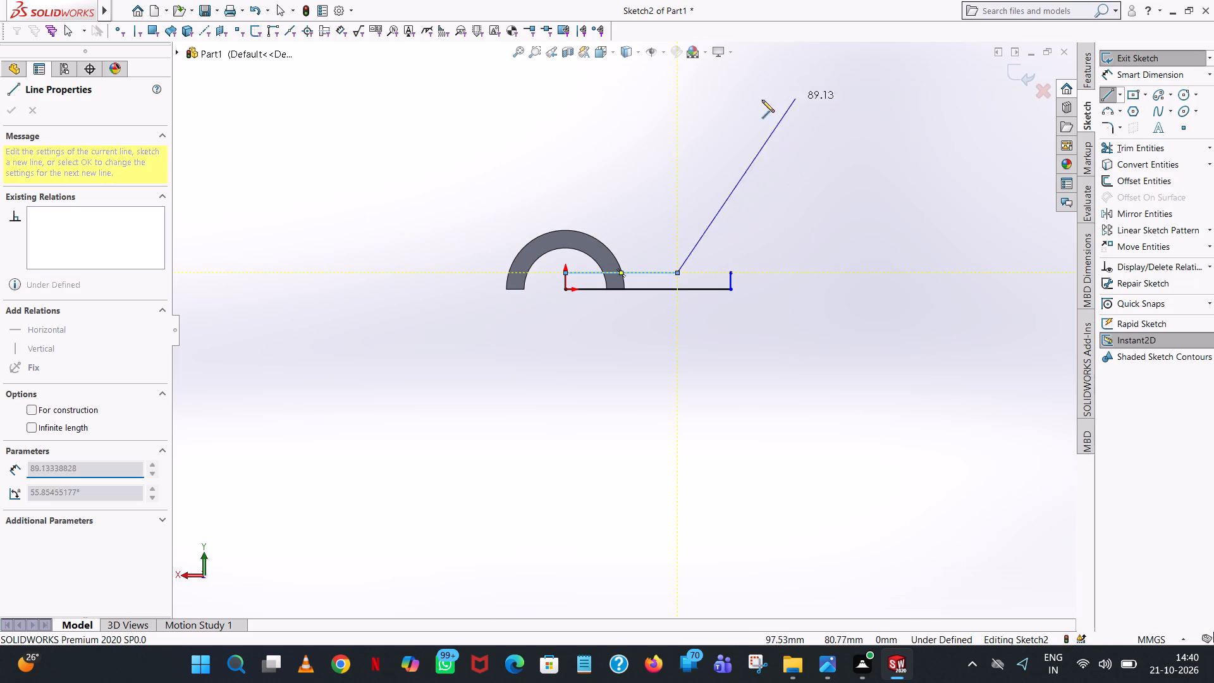
right_click(682, 130)
click(708, 138)
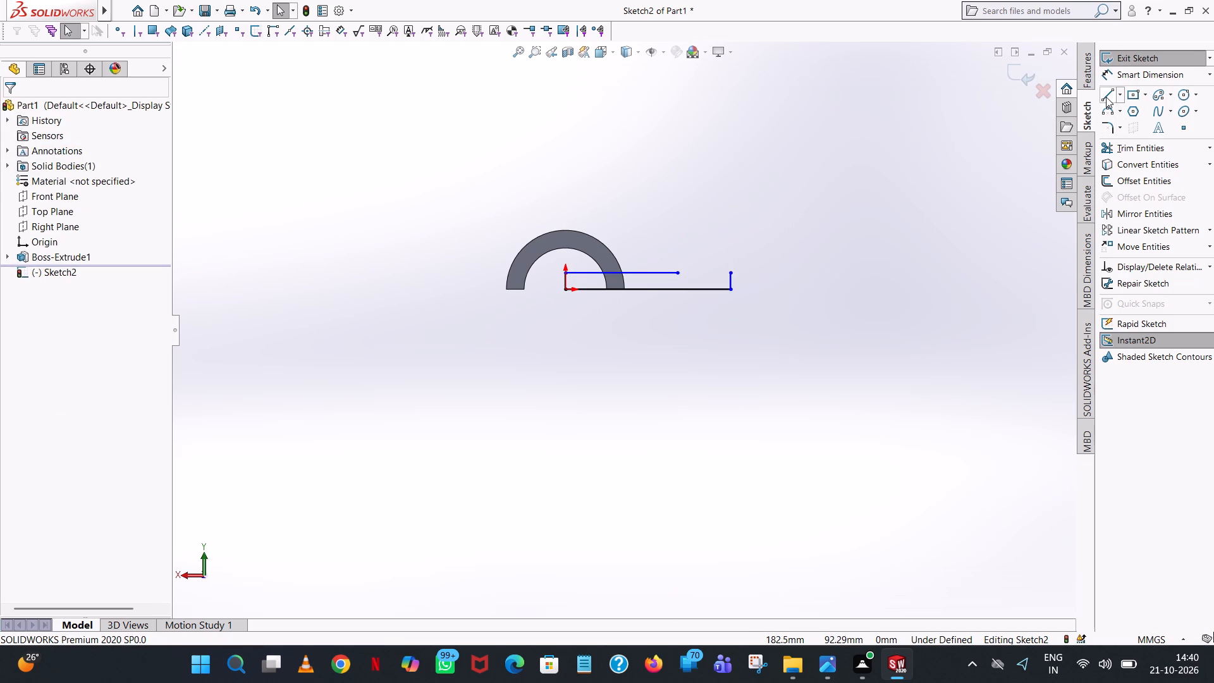
Connect the top of the outer 7 mm line to the free end of the 47.5 mm line horizontally.
click(1106, 97)
scroll(755, 302, down, 6)
click(613, 227)
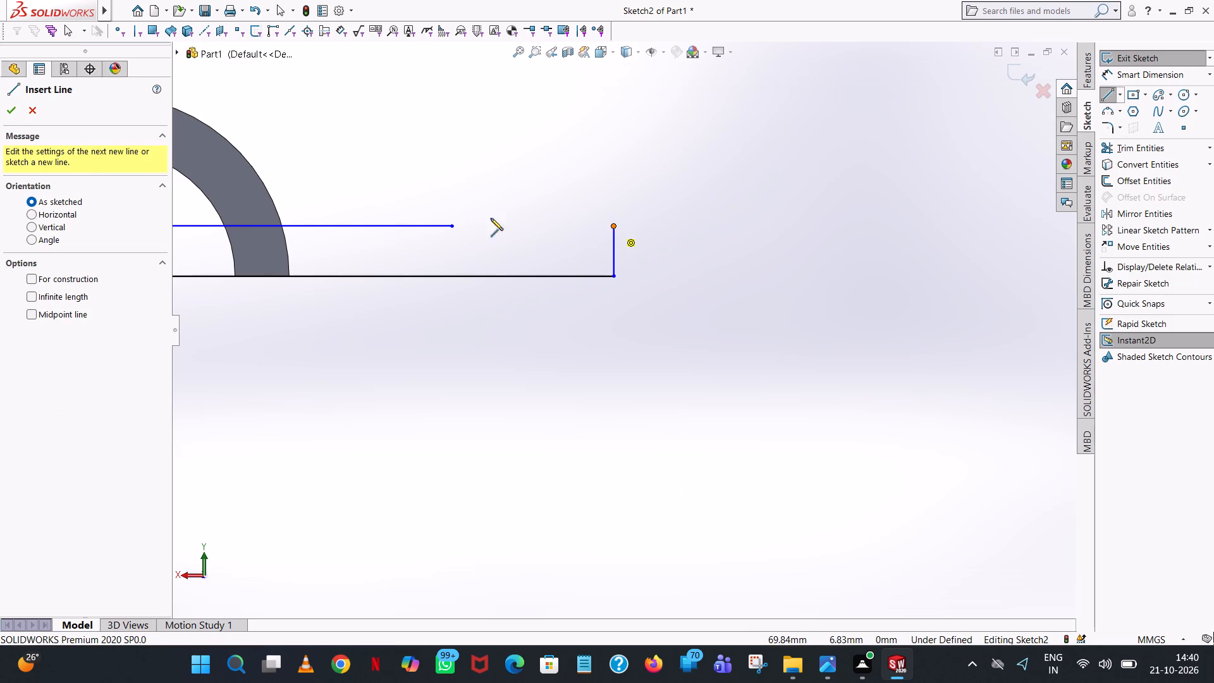
click(451, 226)
right_click(451, 226)
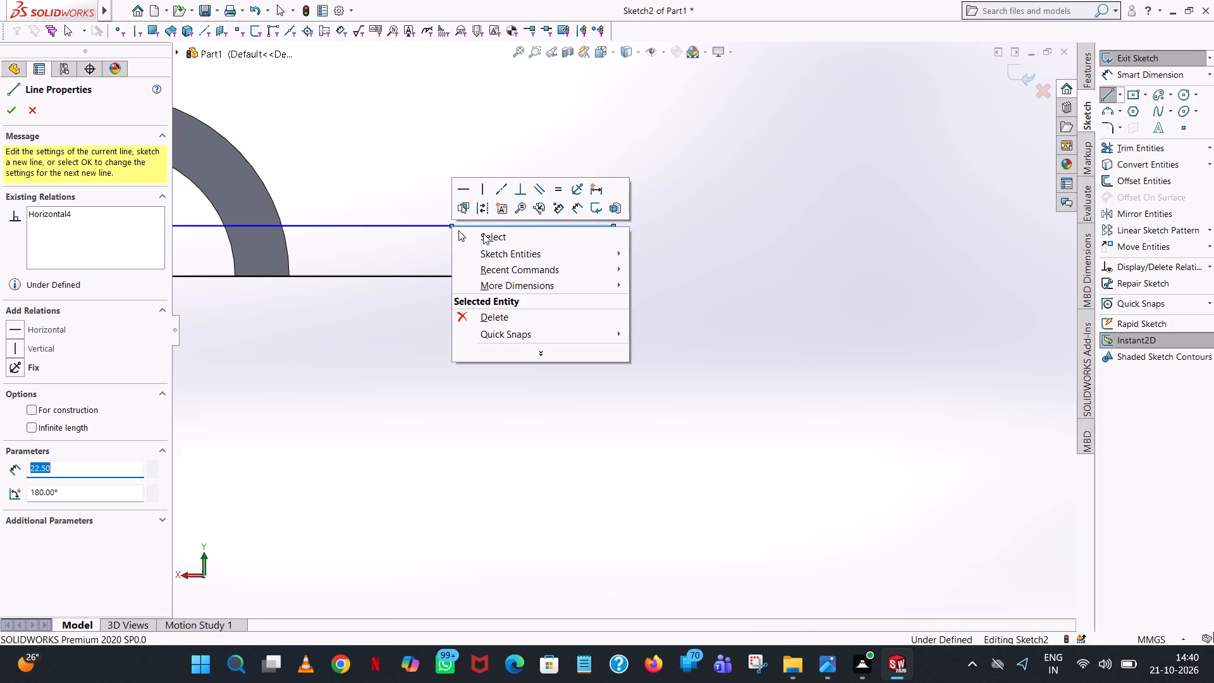
click(483, 233)
Trim away the 47.5 mm horizontal line that crosses the half ring.
click(1122, 147)
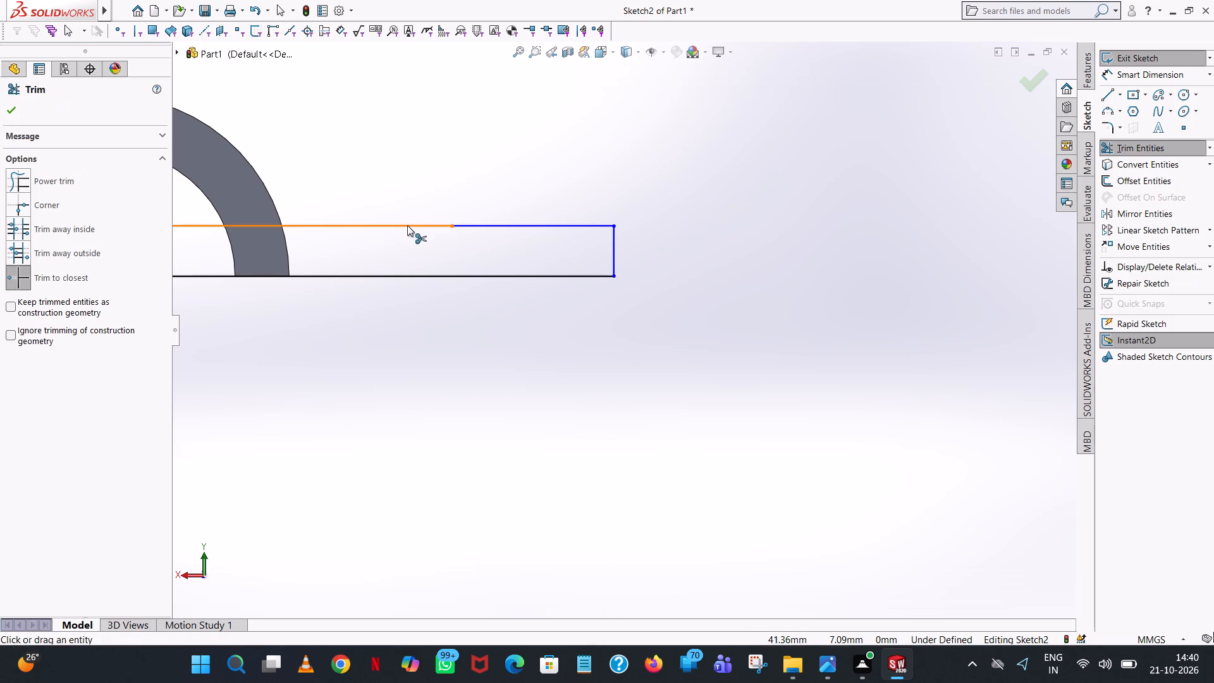
click(407, 225)
Sketch a vertical line upward from the short horizontal line's inner end and set its length to 40-7 (33 mm).
scroll(410, 216, up, 6)
click(1101, 99)
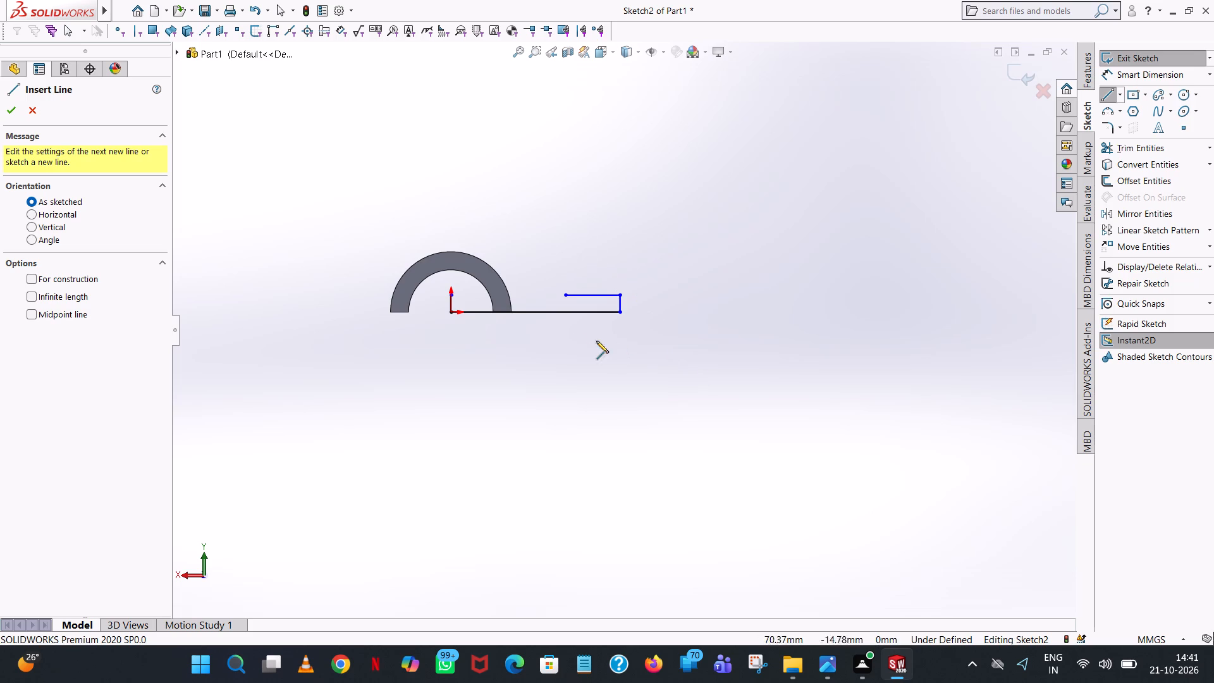
click(564, 296)
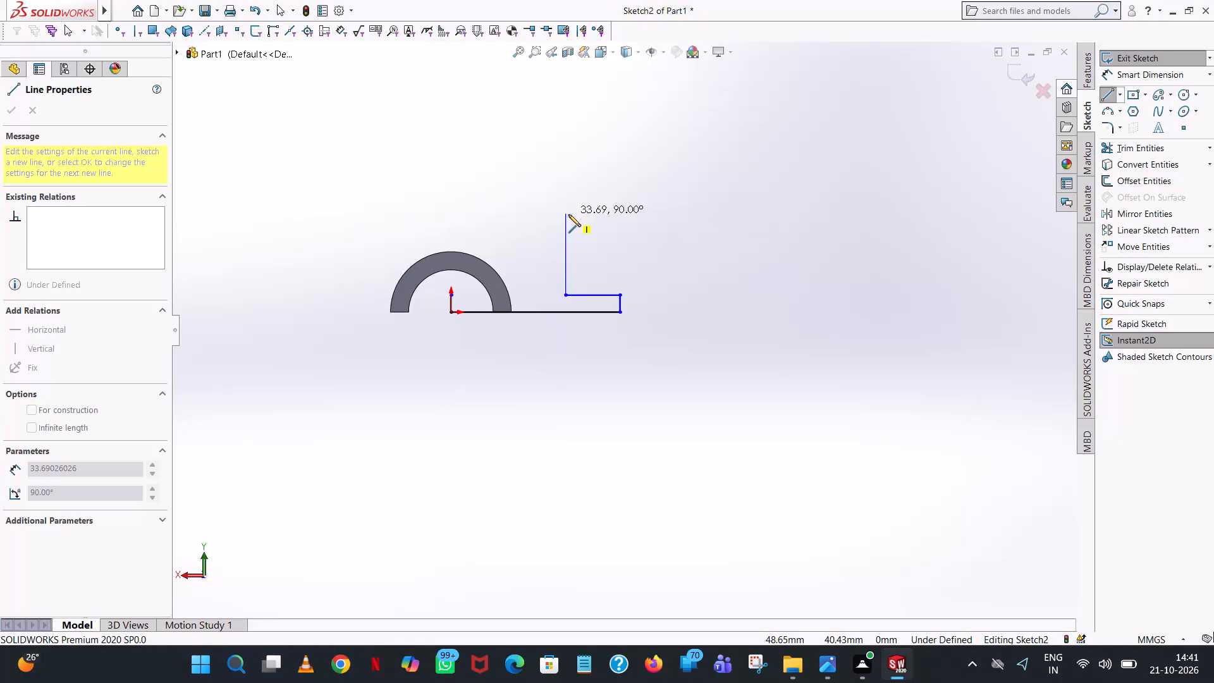
click(568, 214)
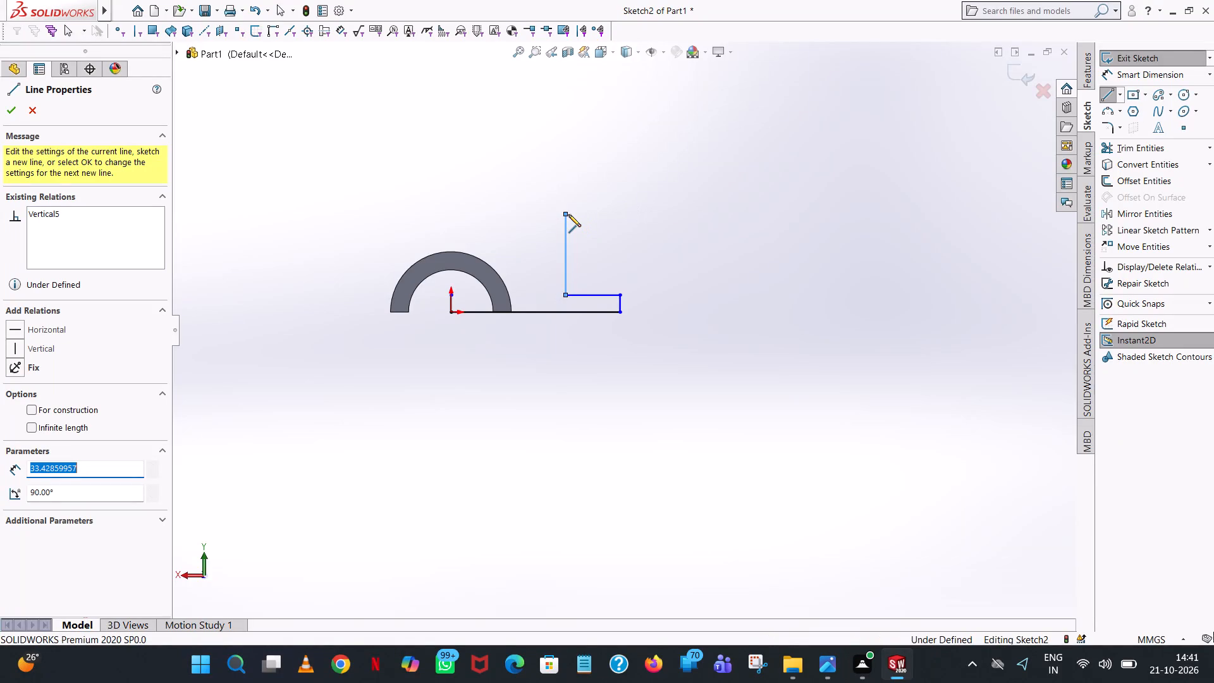
key(7)
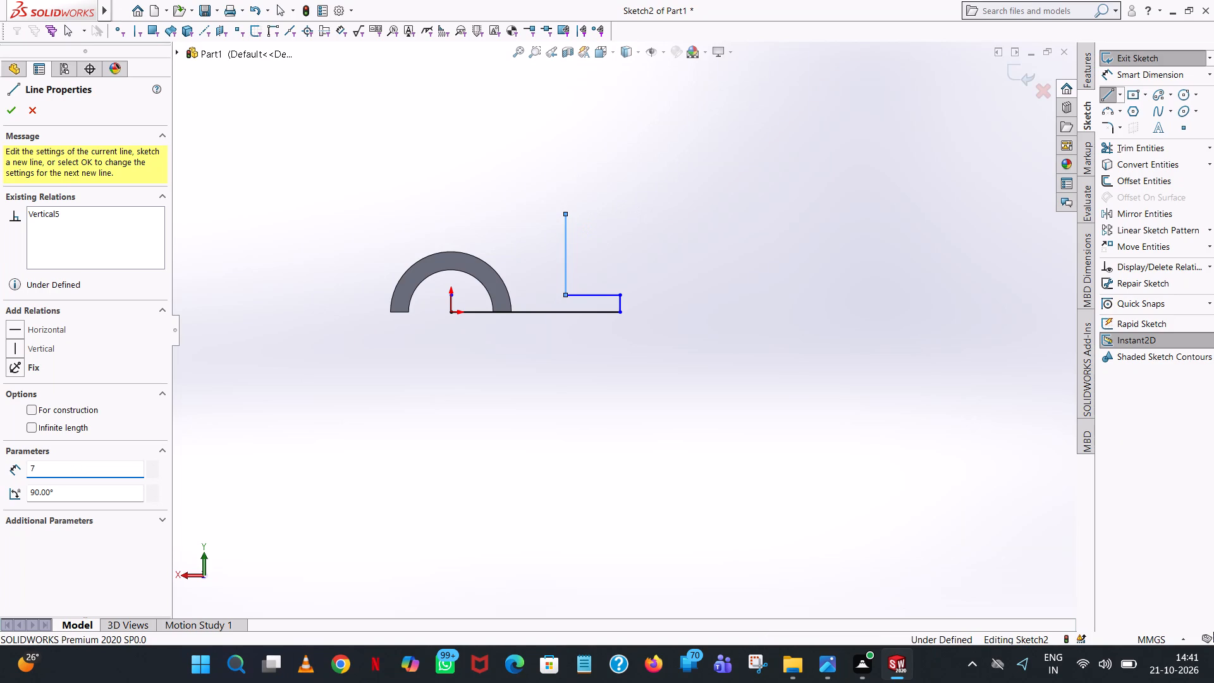
key(BackSpace)
text(40-7)
key(Return)
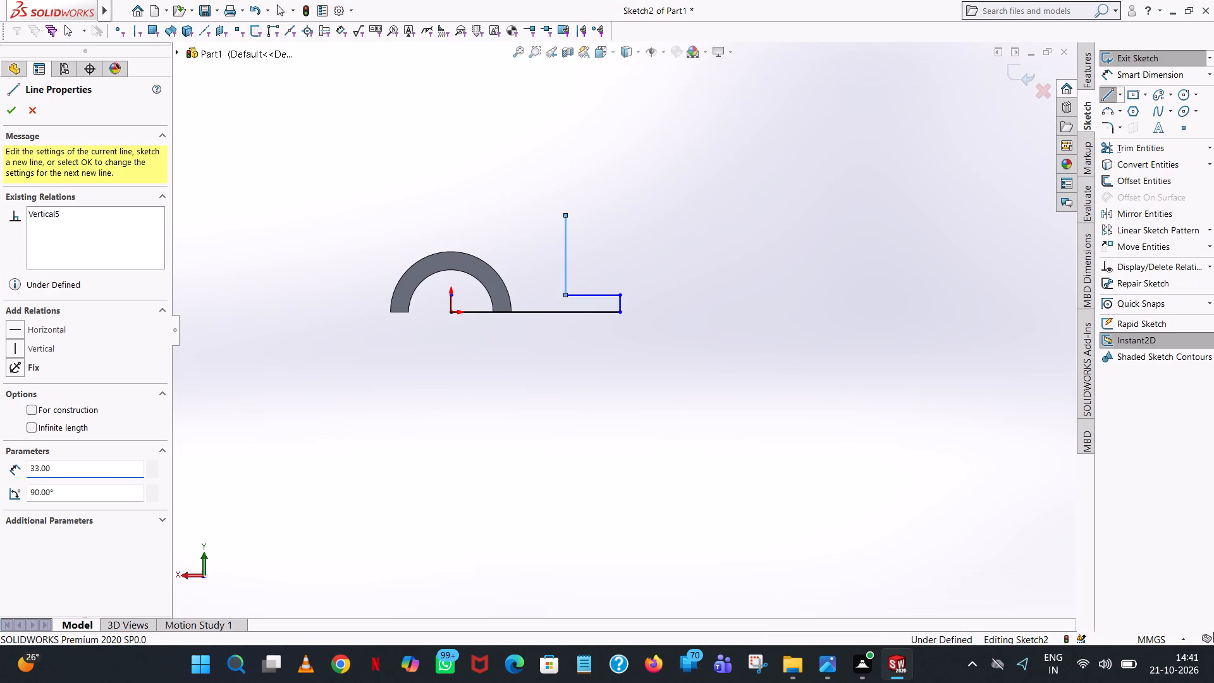
right_click(568, 214)
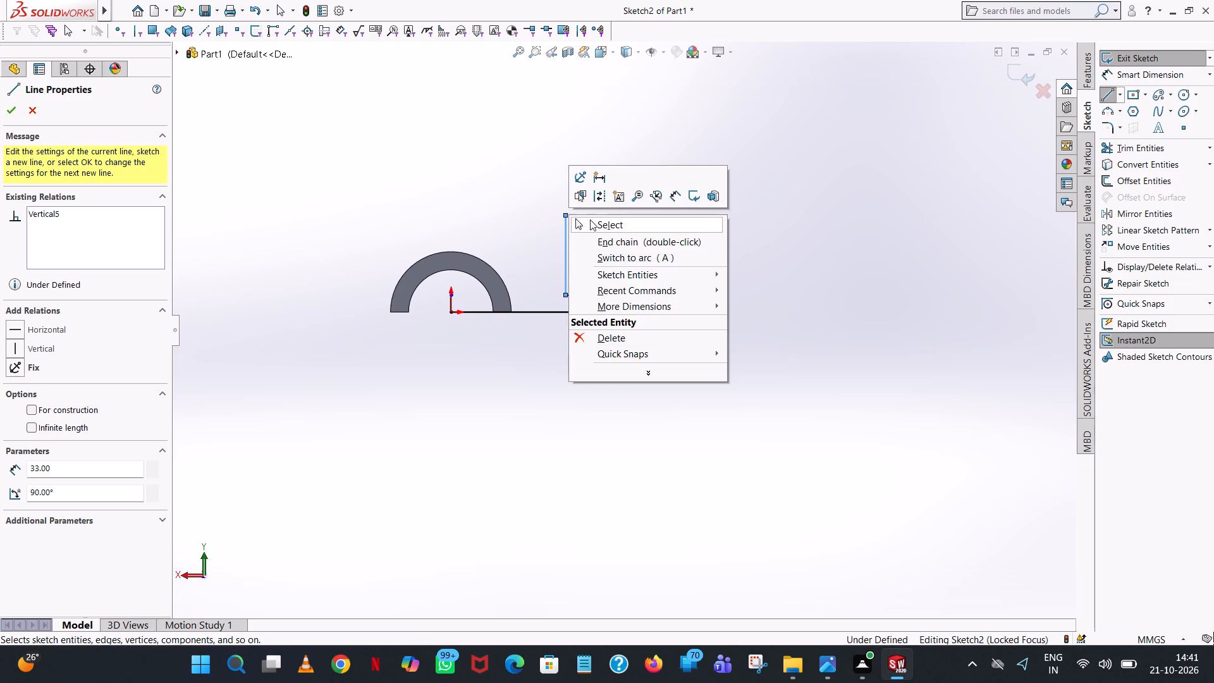
click(597, 224)
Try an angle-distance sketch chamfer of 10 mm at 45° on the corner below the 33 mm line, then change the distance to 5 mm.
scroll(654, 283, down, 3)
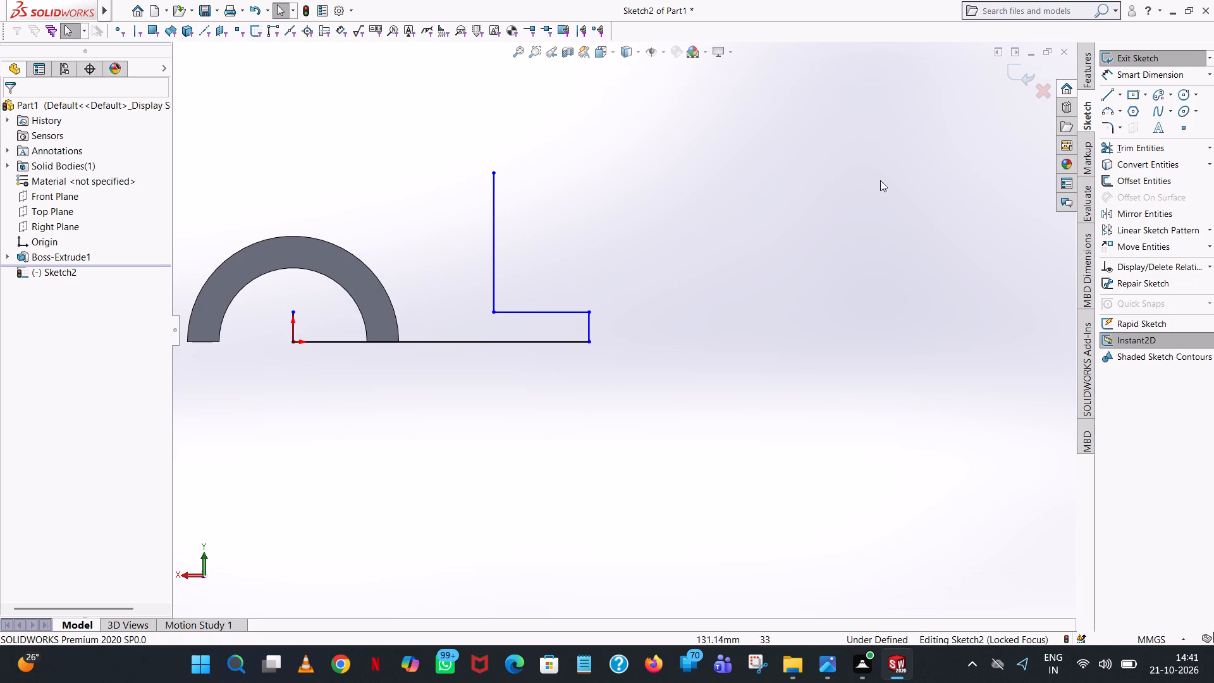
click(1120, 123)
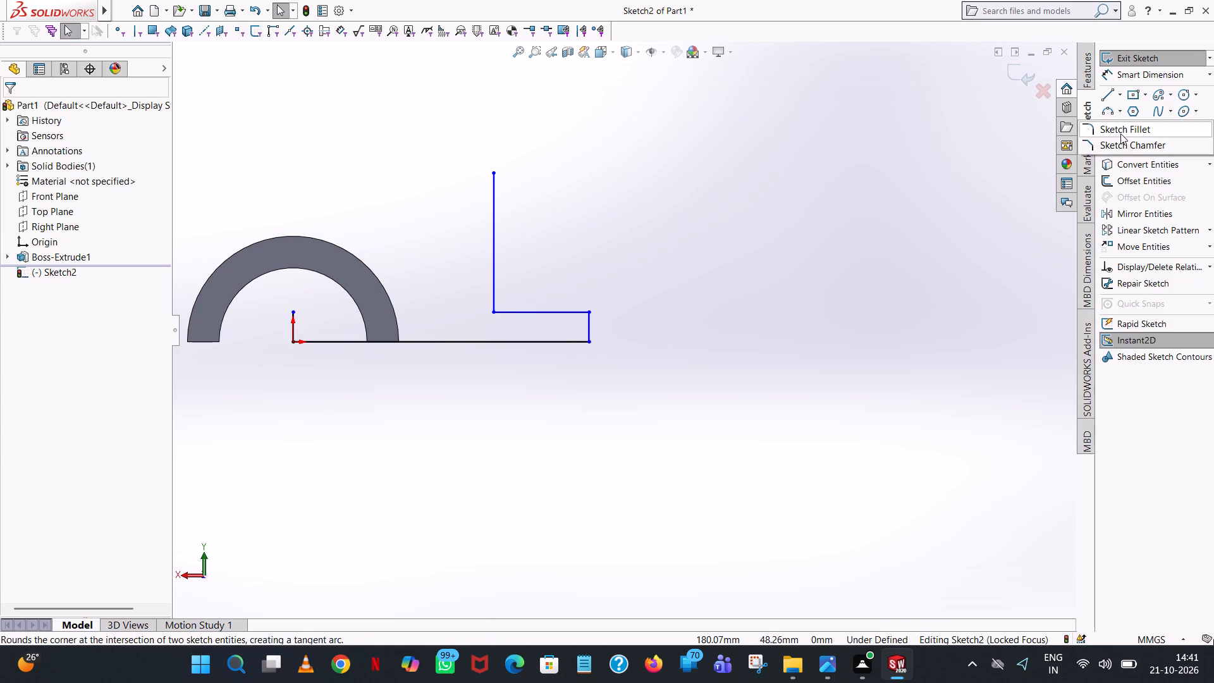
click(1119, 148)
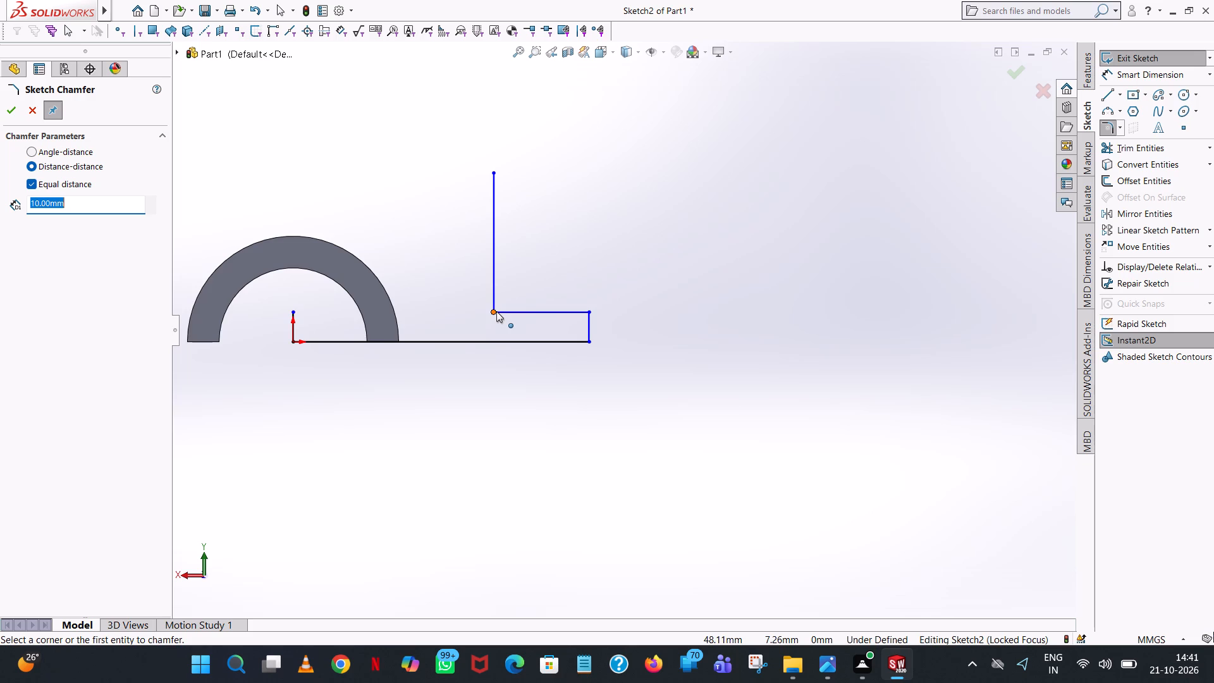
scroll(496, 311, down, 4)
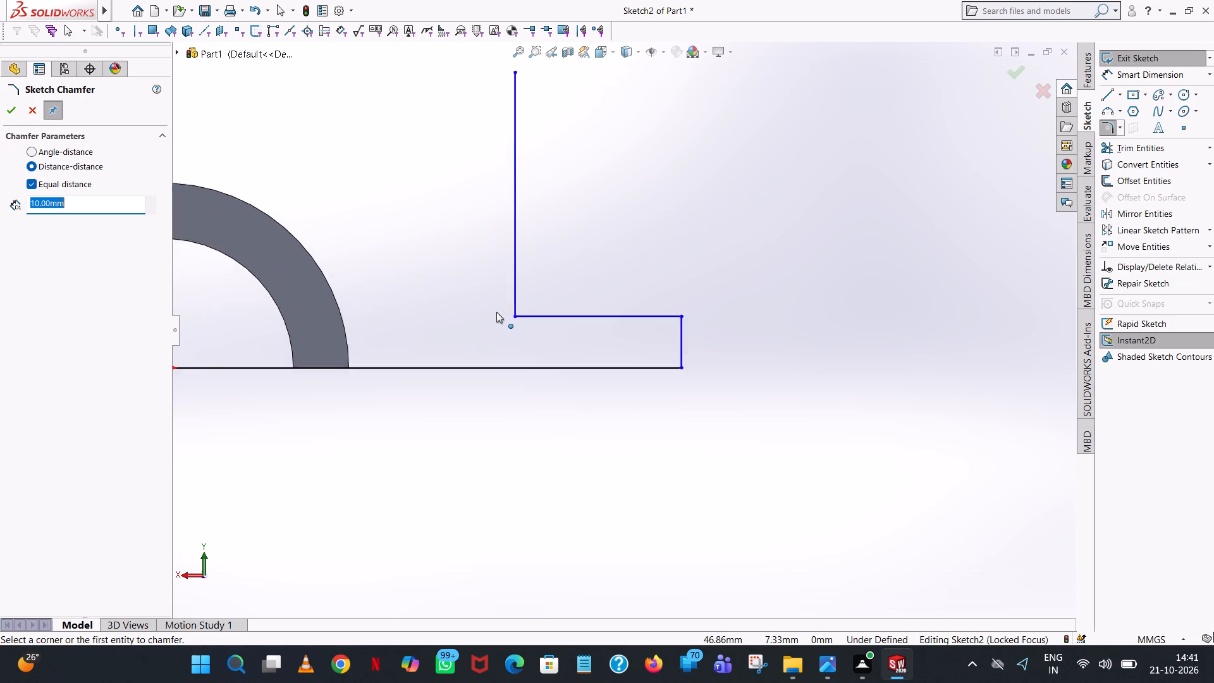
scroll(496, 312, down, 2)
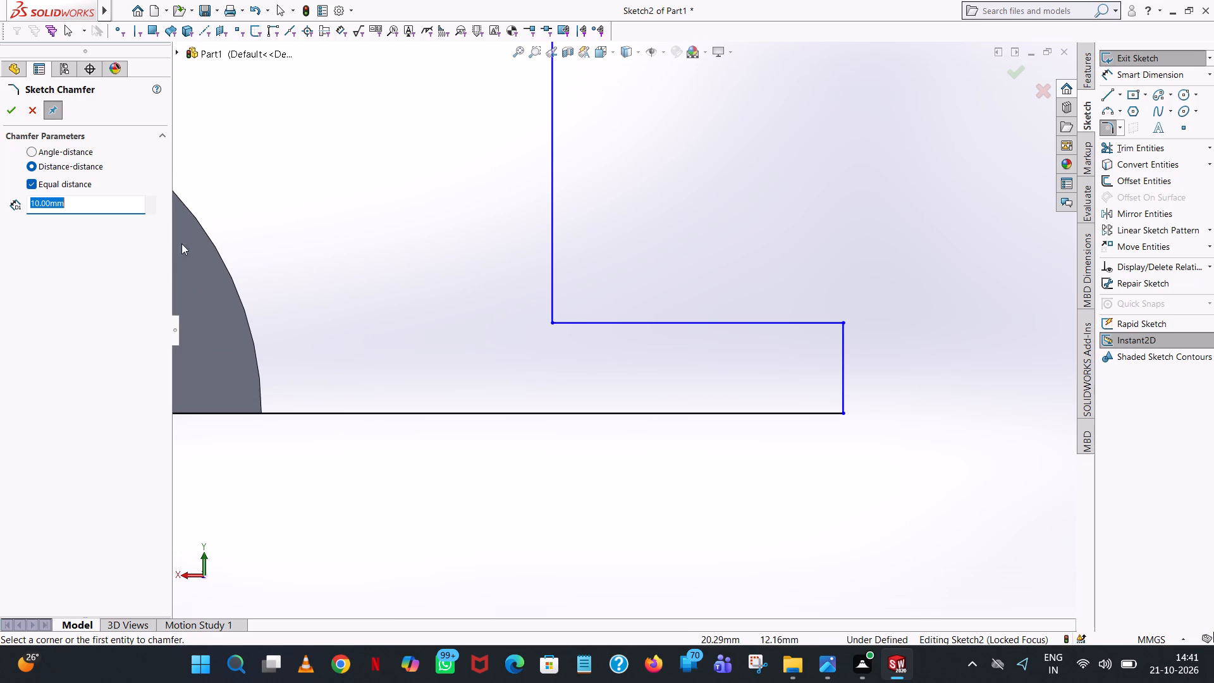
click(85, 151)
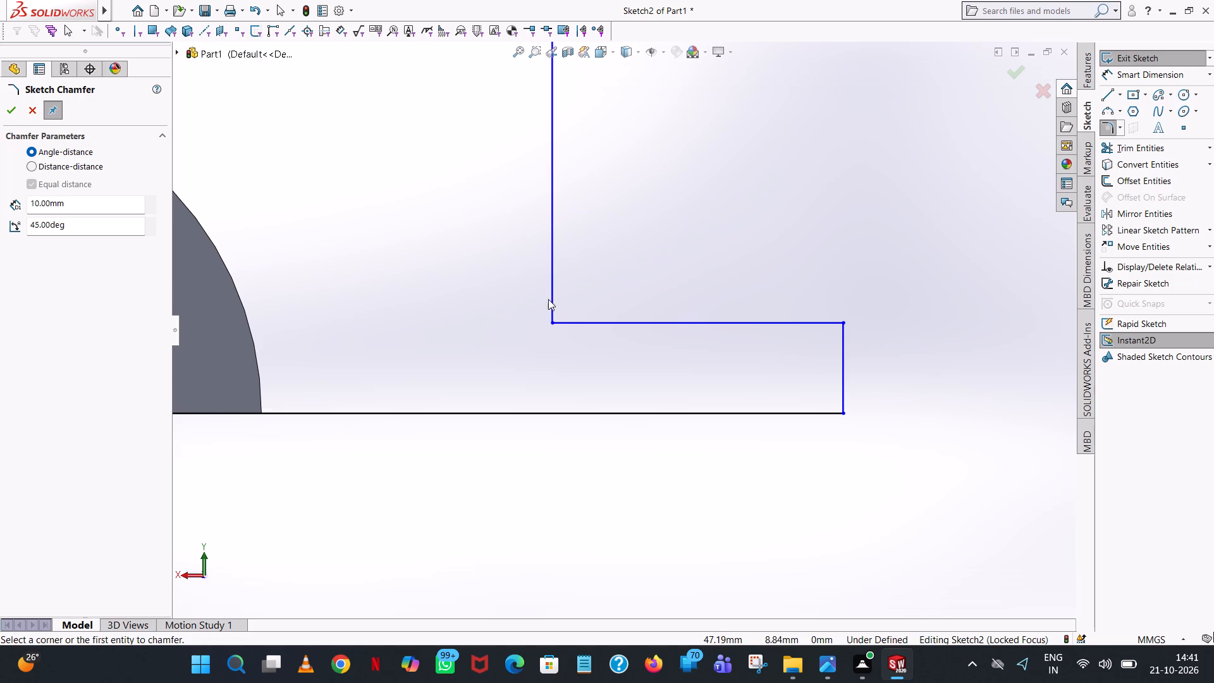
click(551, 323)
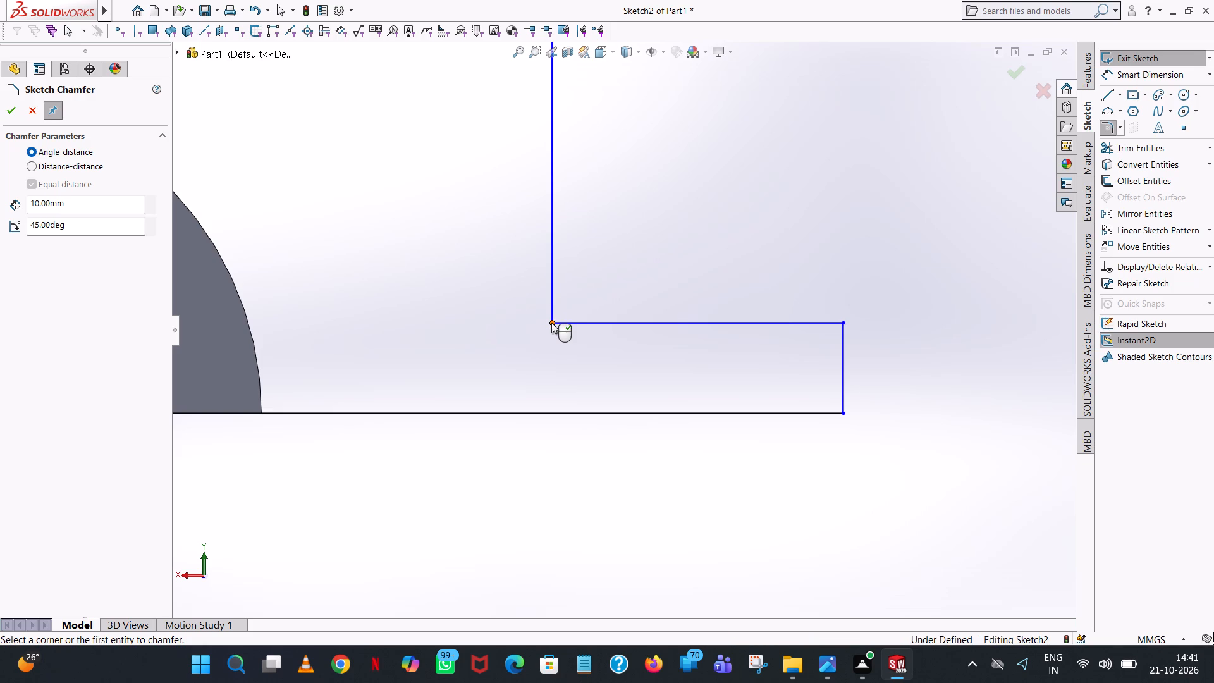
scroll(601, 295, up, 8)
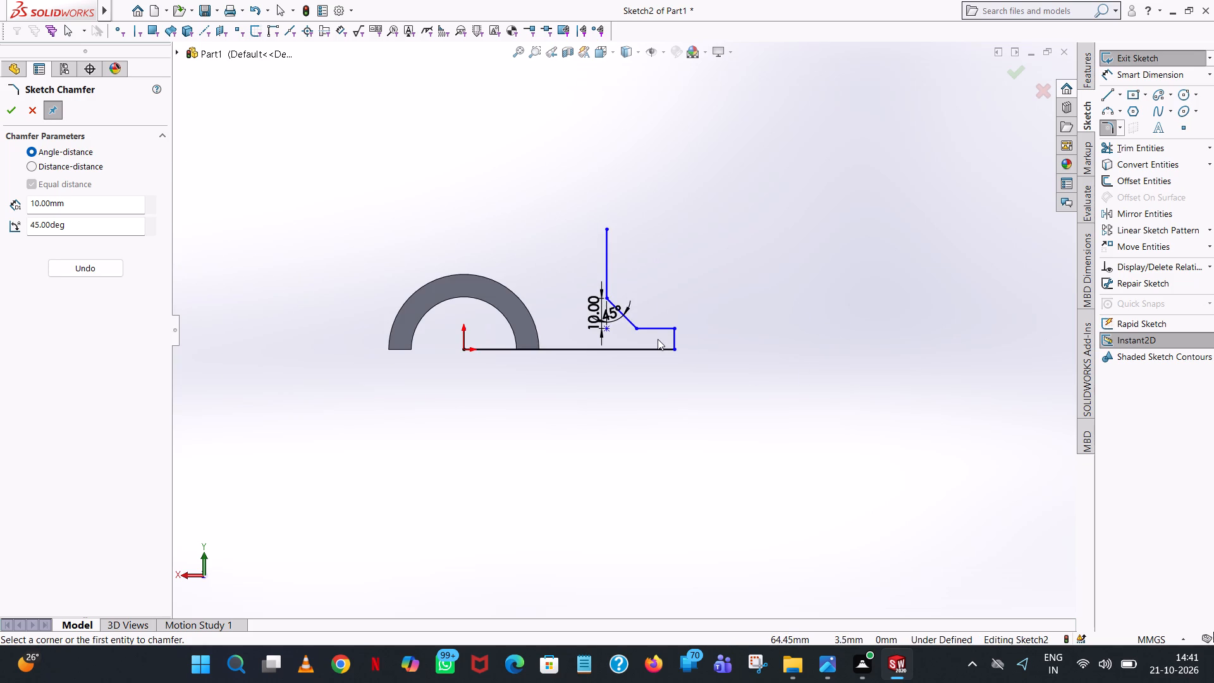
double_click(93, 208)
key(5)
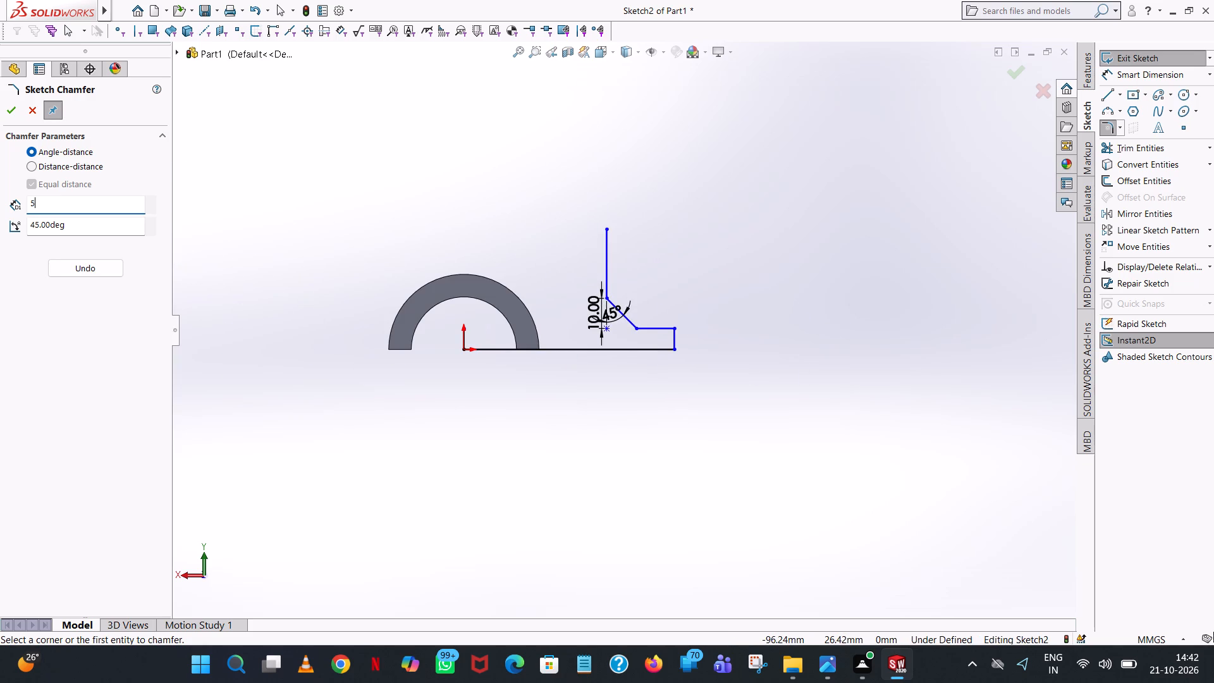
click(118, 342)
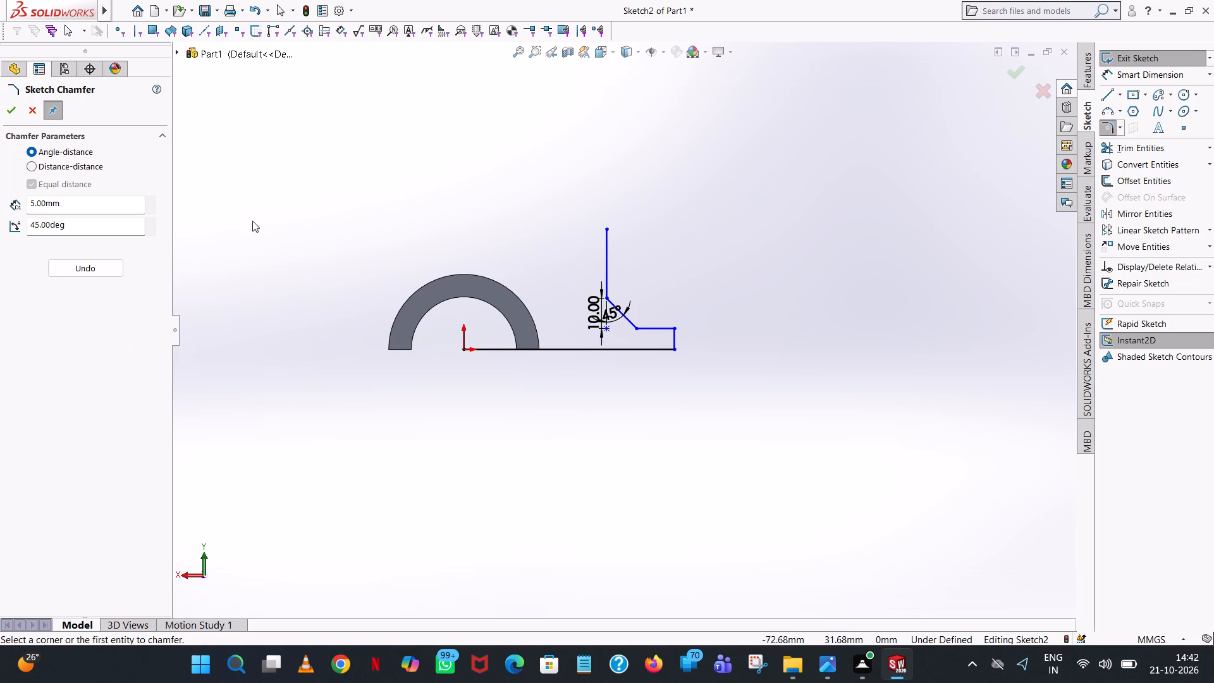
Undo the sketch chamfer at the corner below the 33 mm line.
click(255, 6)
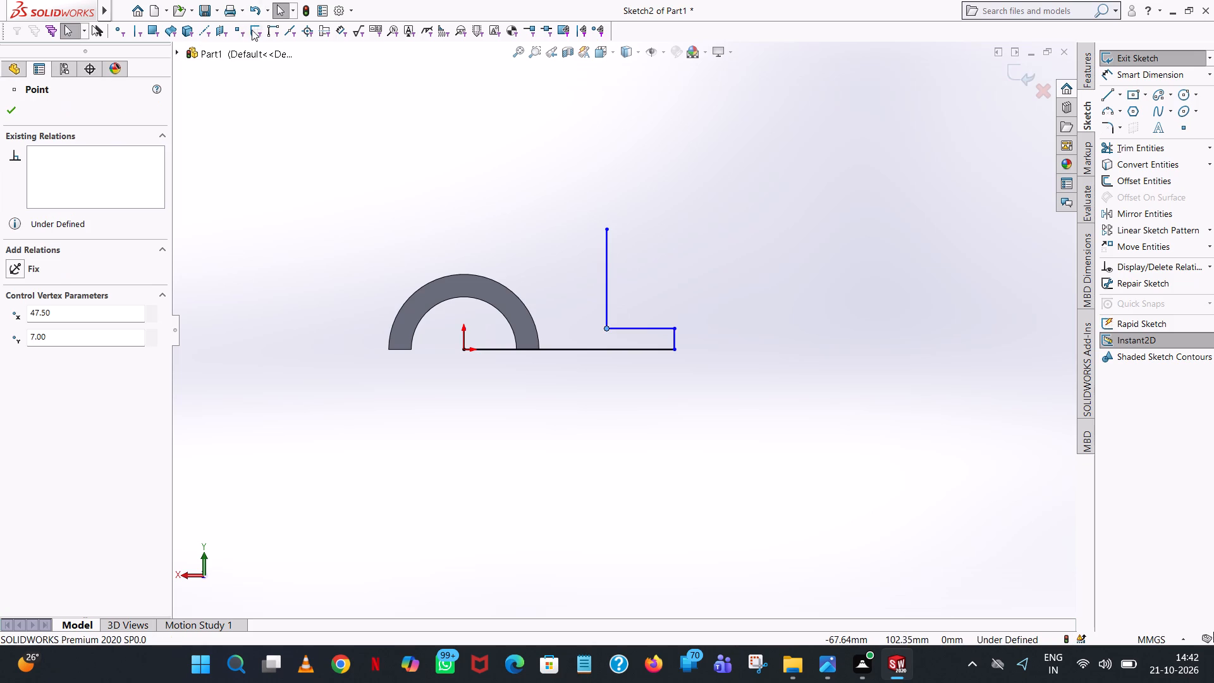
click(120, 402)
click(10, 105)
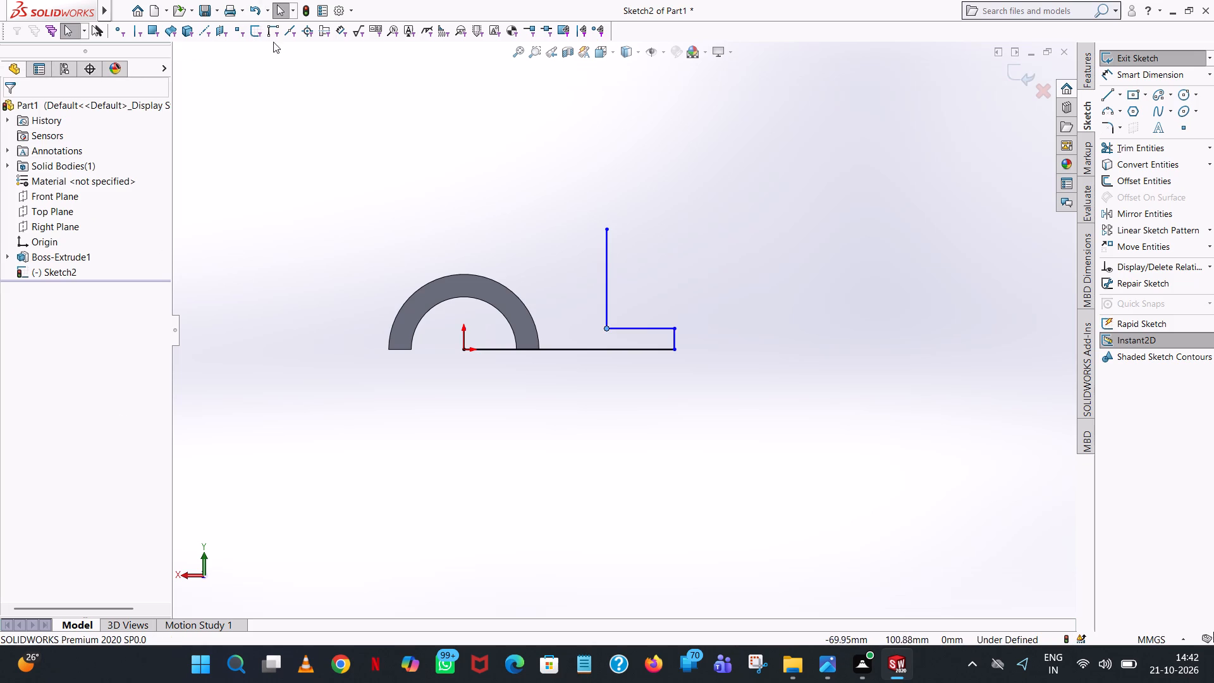
Apply an equal distance-distance sketch chamfer of 5 mm to the corner below the 33 mm vertical line.
click(1122, 127)
click(1117, 138)
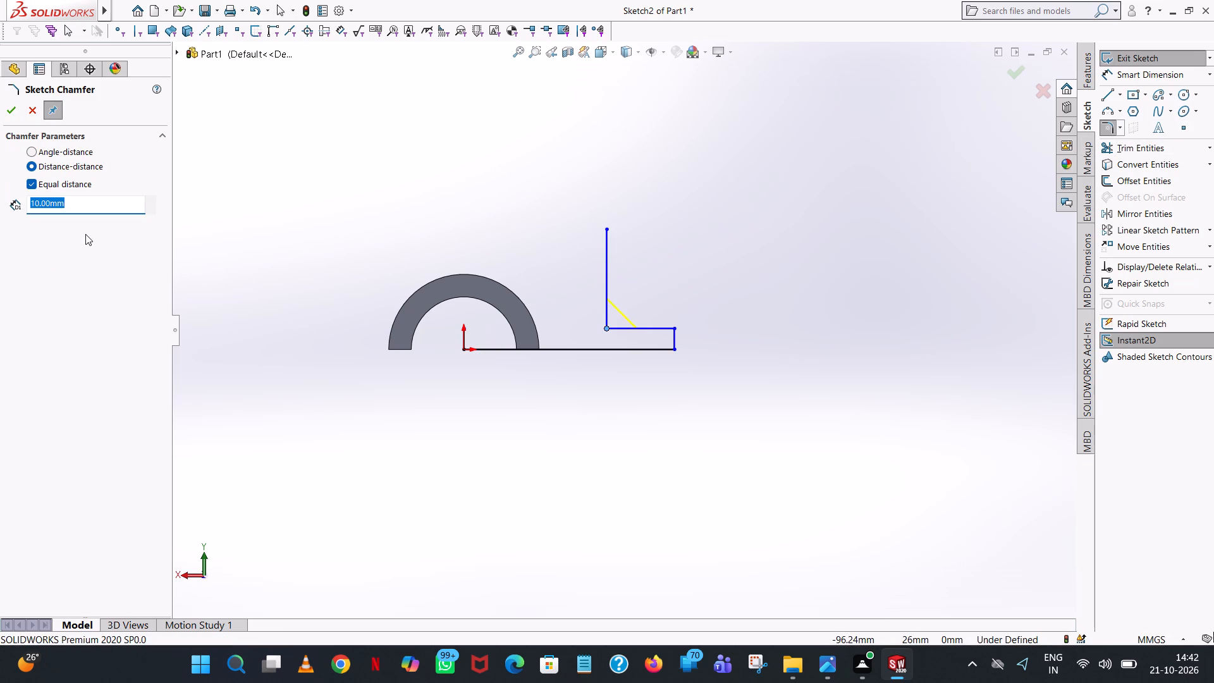
key(5)
click(109, 300)
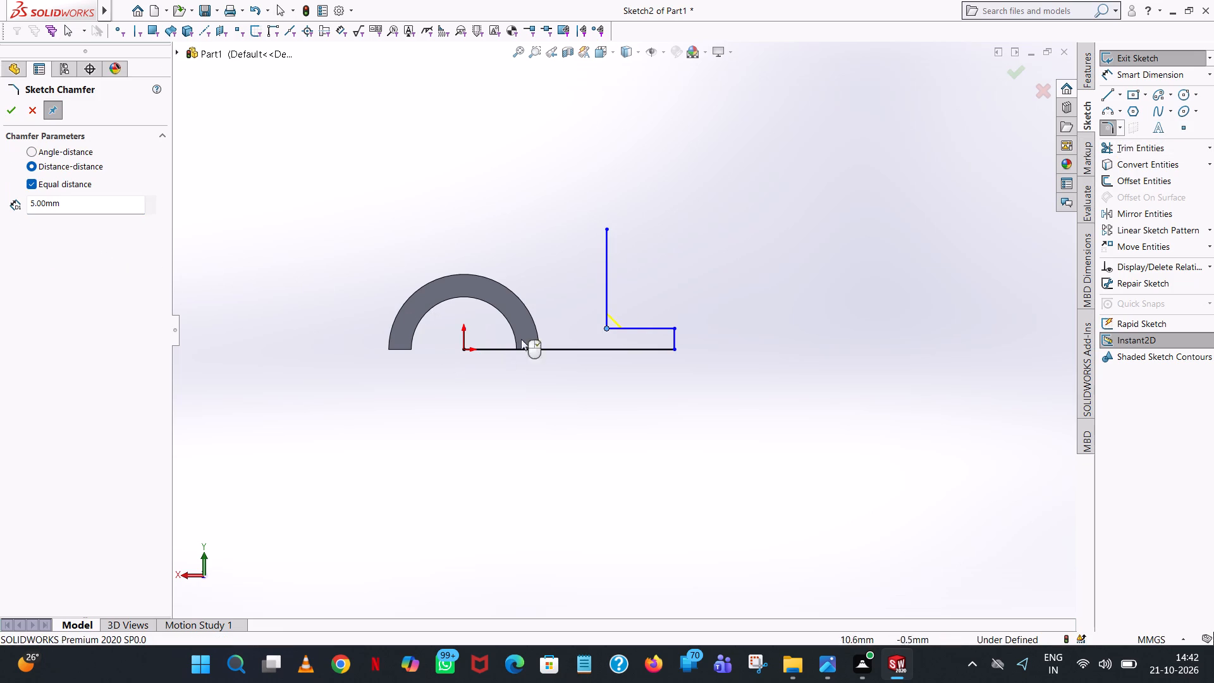
scroll(628, 345, down, 4)
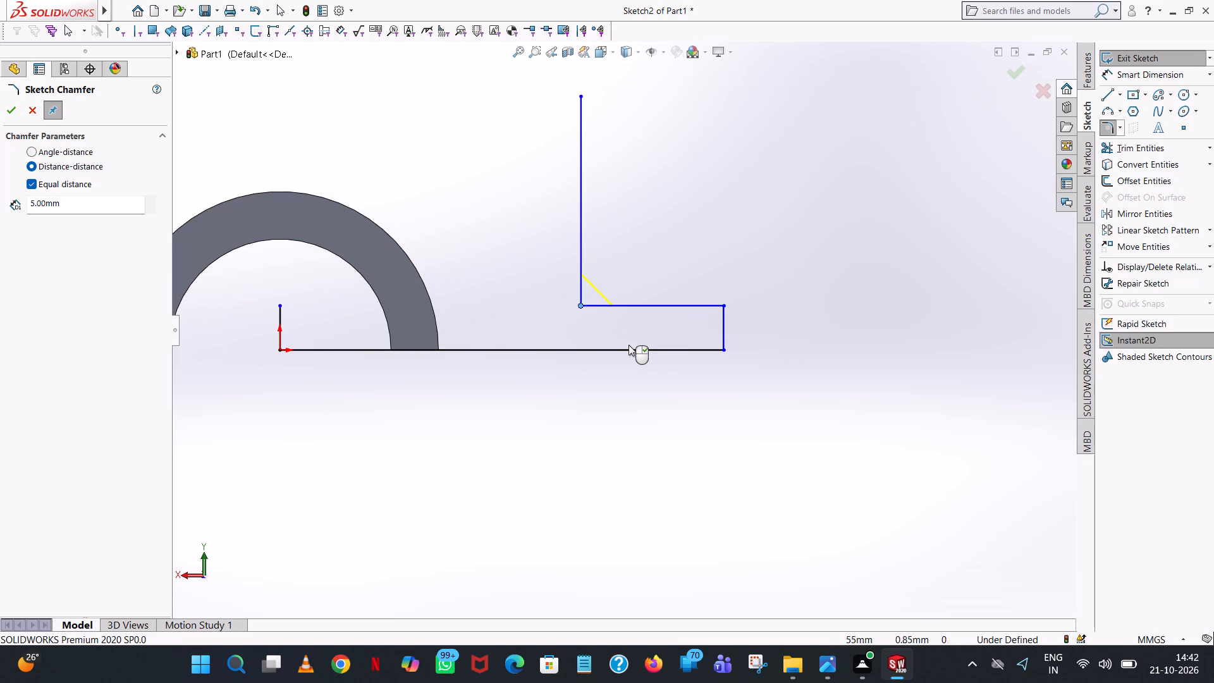
scroll(594, 336, down, 1)
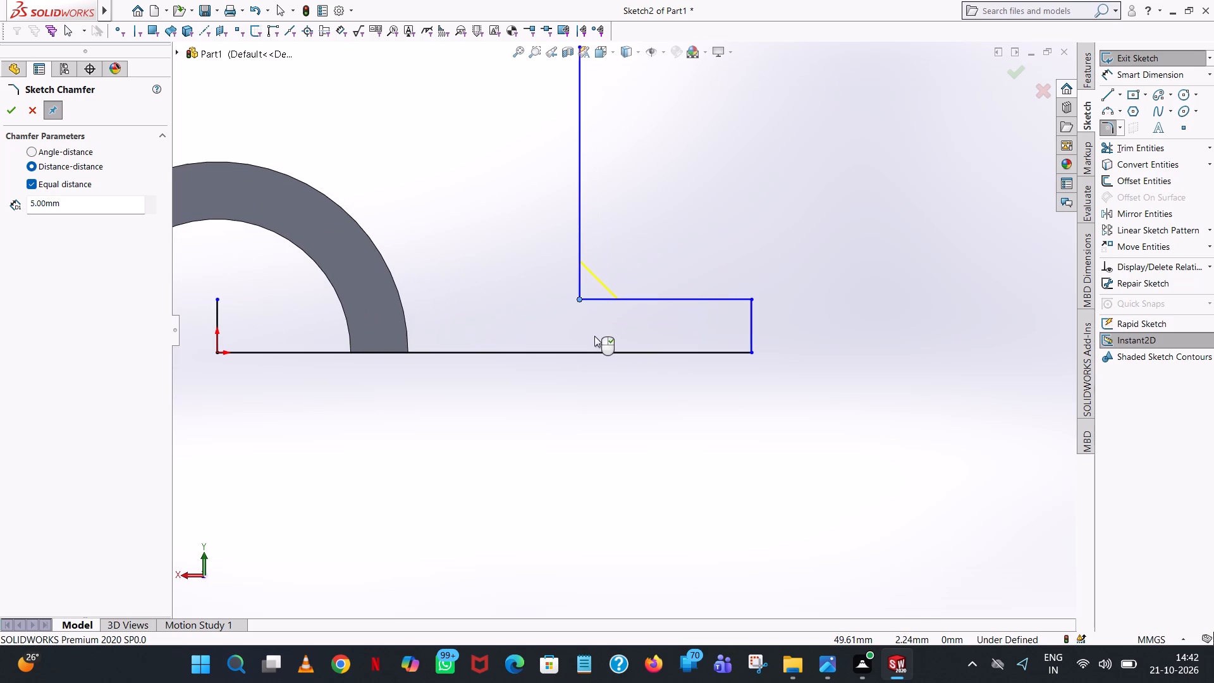
click(8, 107)
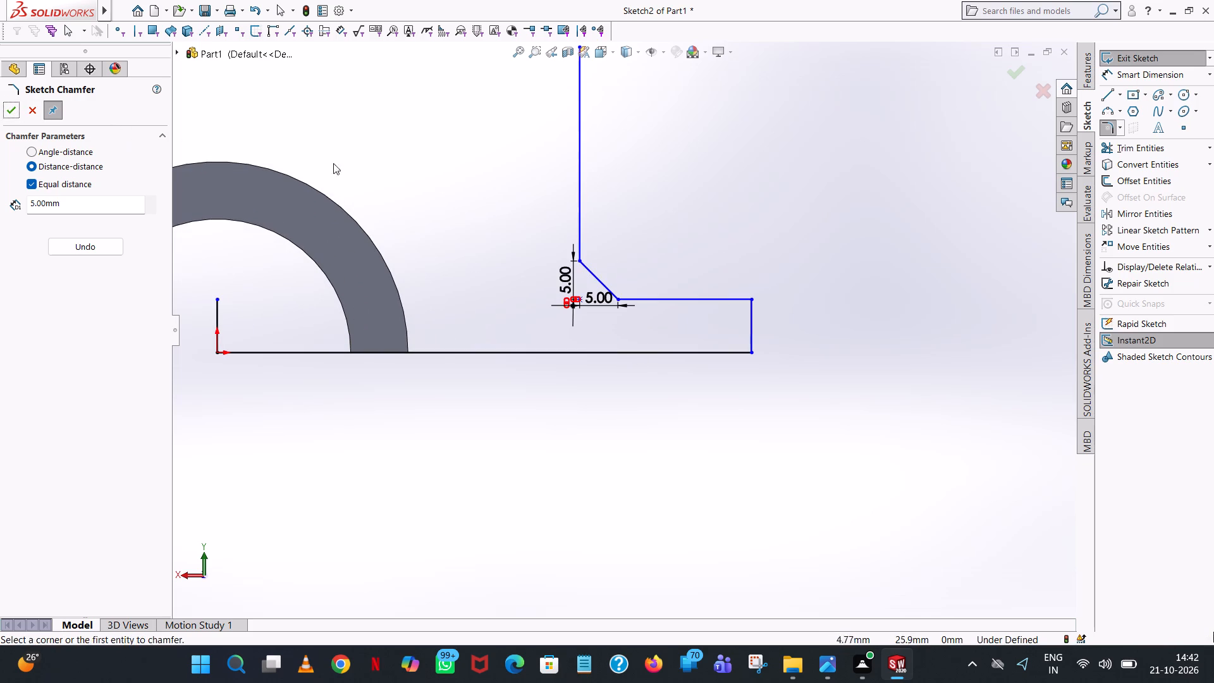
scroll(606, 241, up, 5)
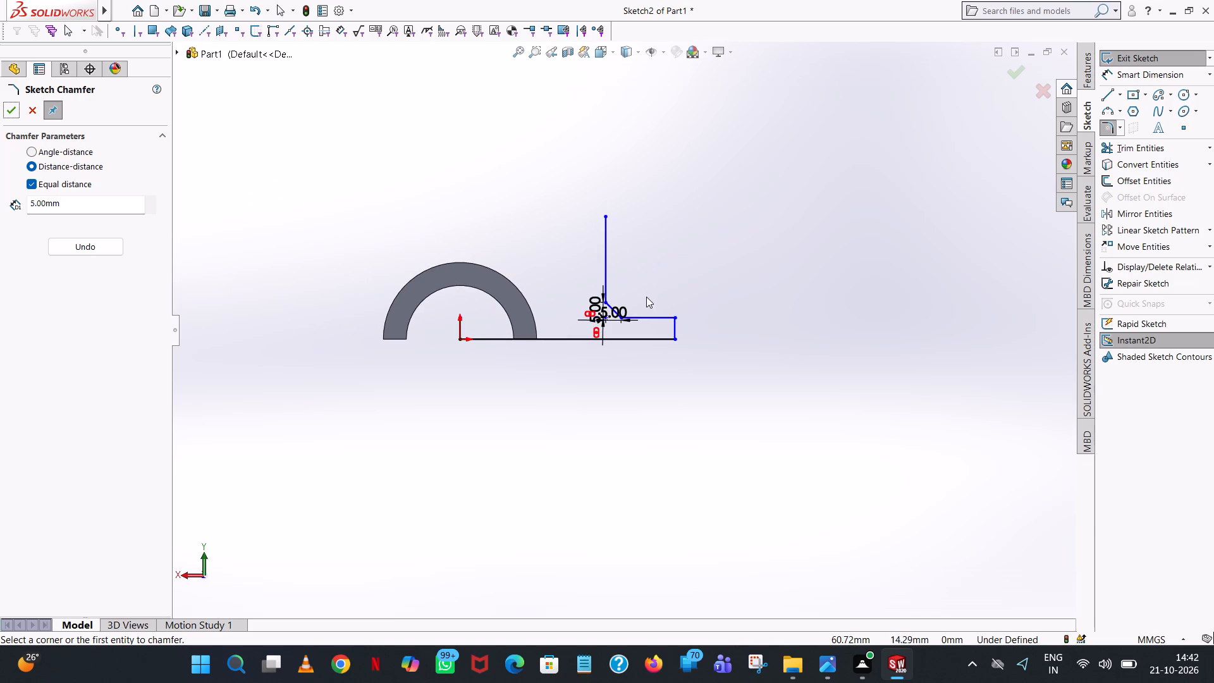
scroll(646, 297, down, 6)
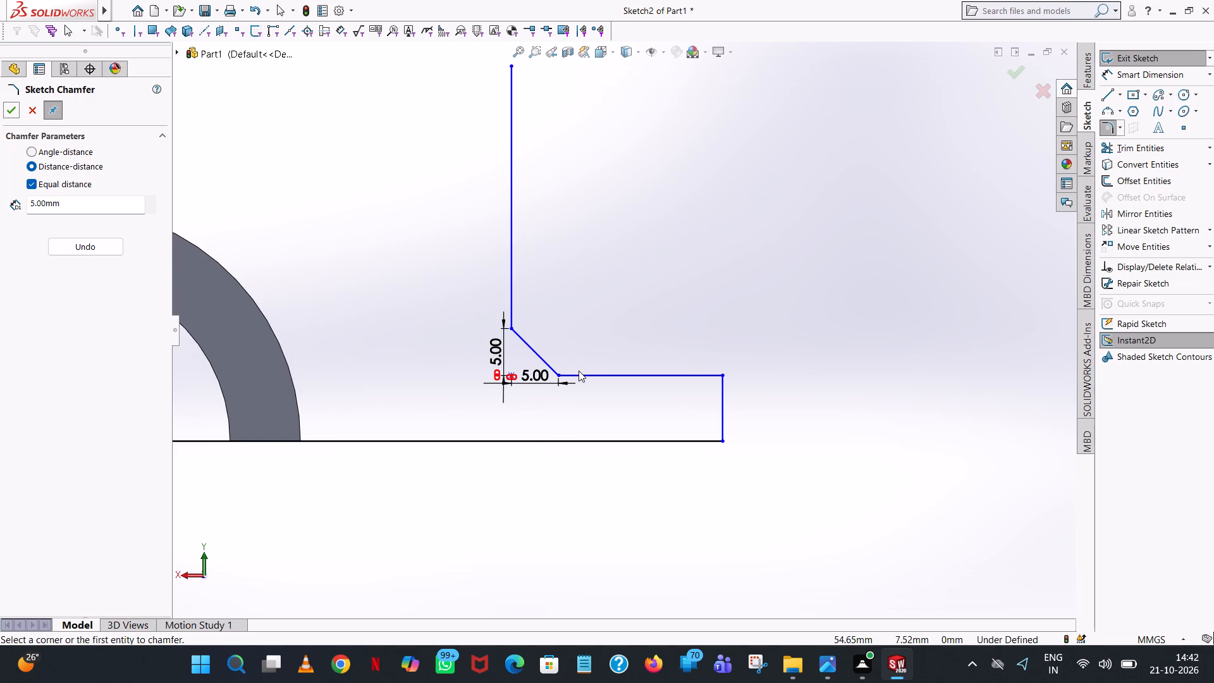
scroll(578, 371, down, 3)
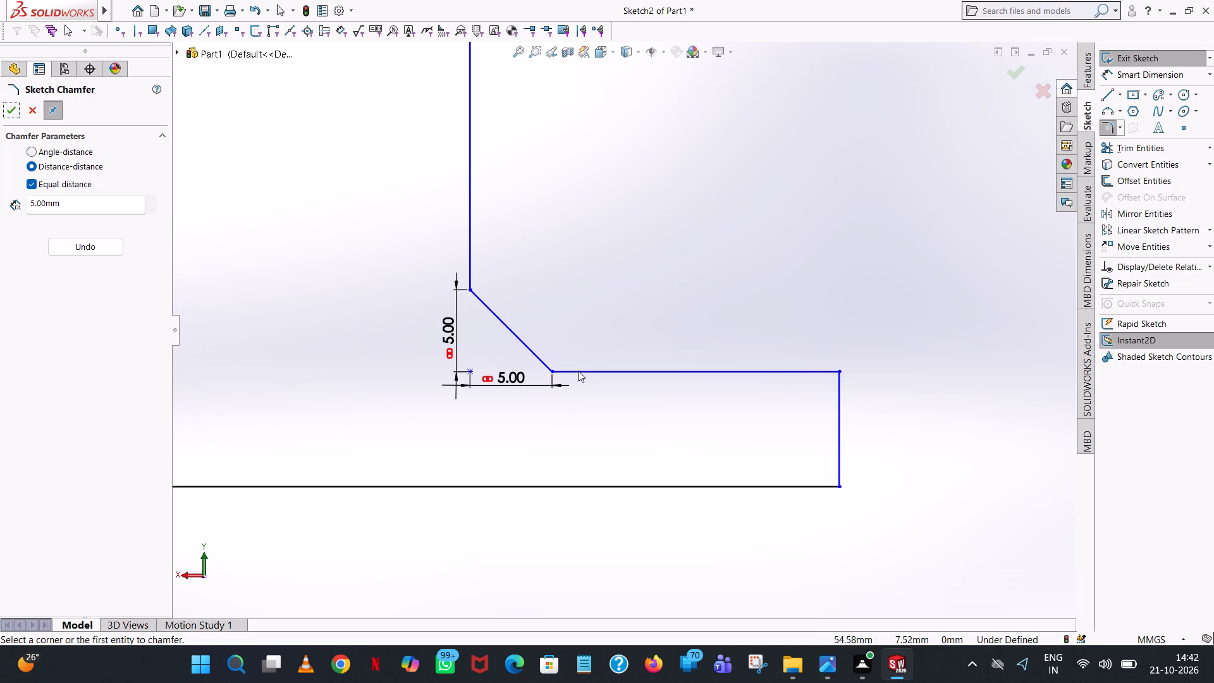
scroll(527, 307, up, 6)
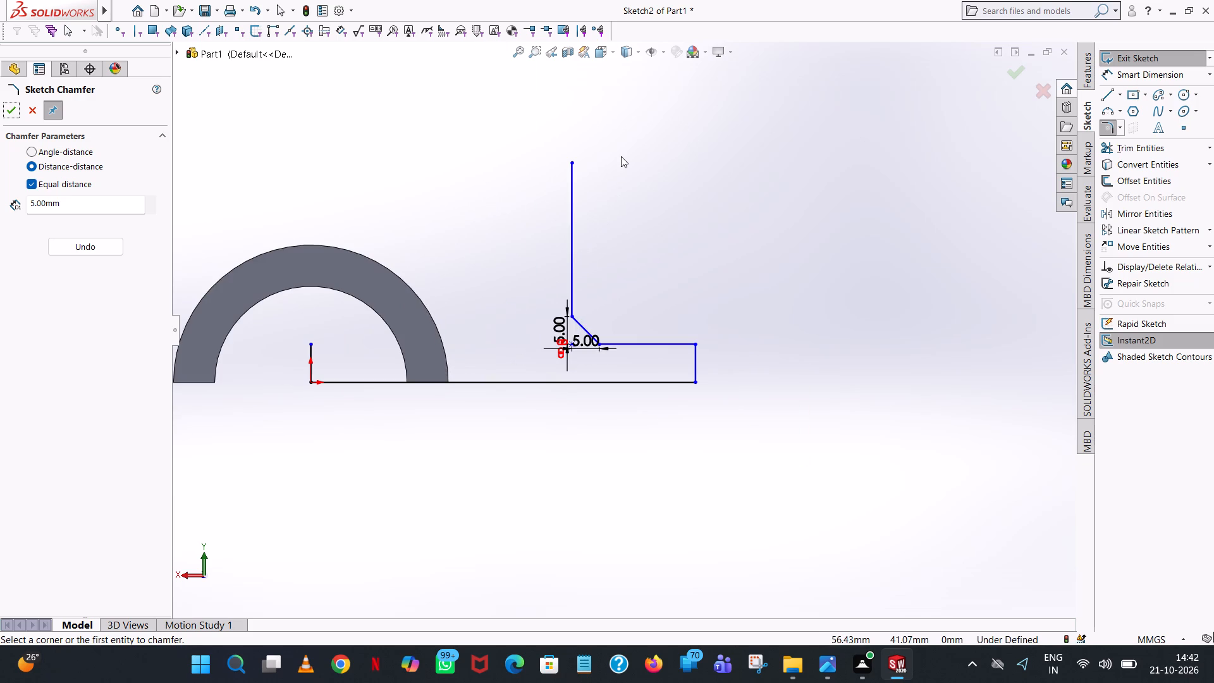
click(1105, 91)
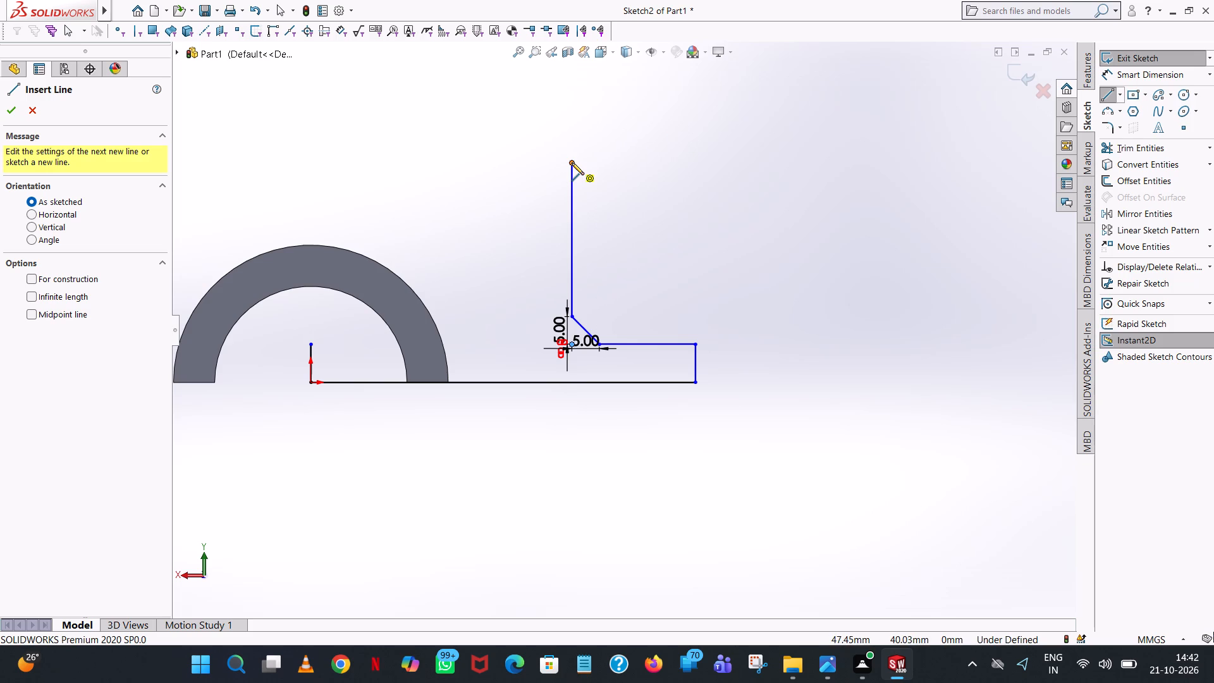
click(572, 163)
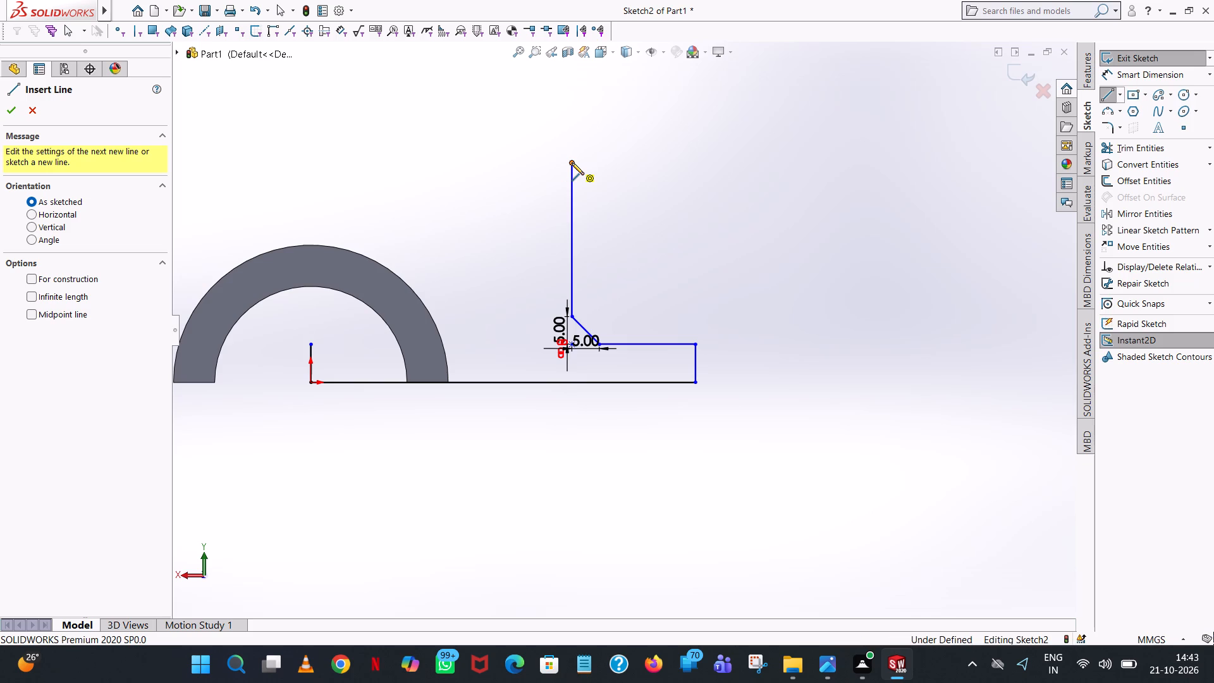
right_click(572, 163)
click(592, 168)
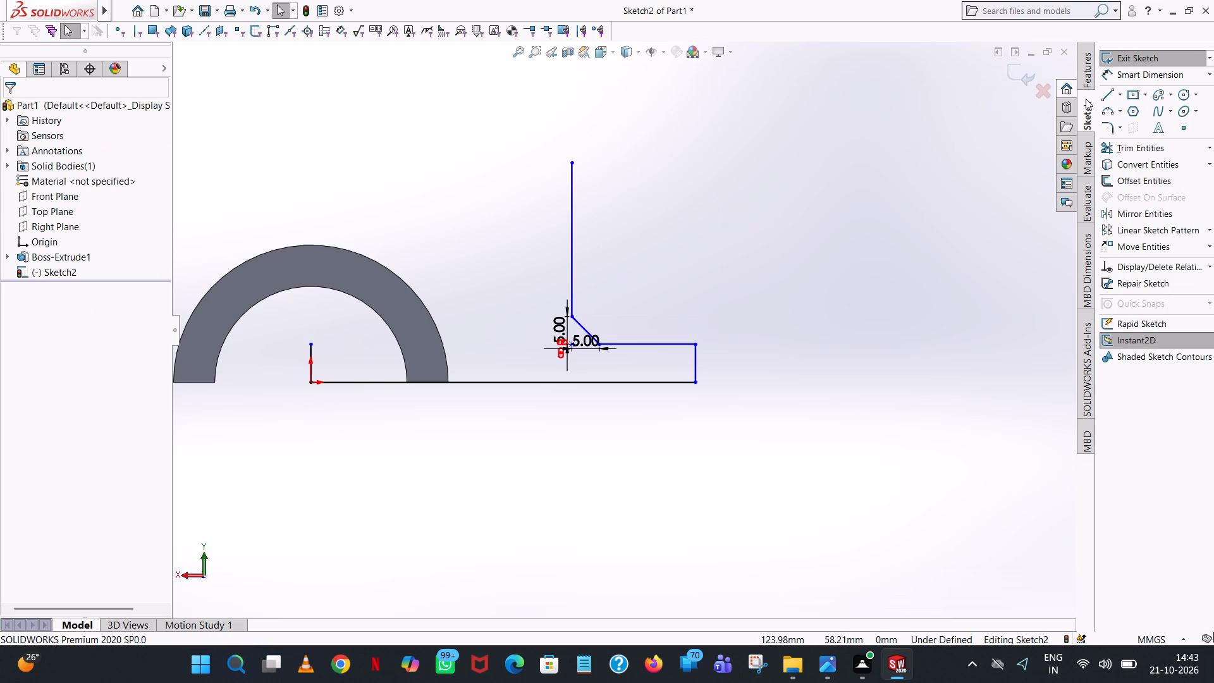
Sketch a 40 mm vertical line up from the origin, continued by a horizontal line about 50.9 mm long past the other vertical line's top end.
click(1105, 96)
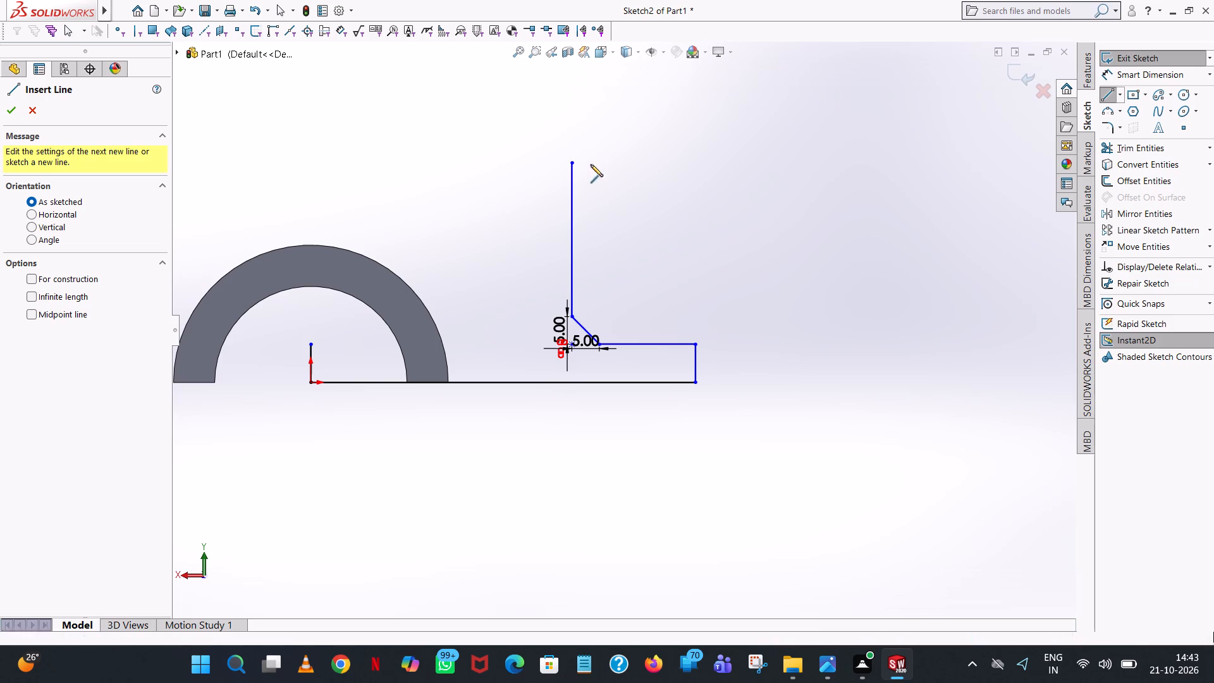
click(310, 381)
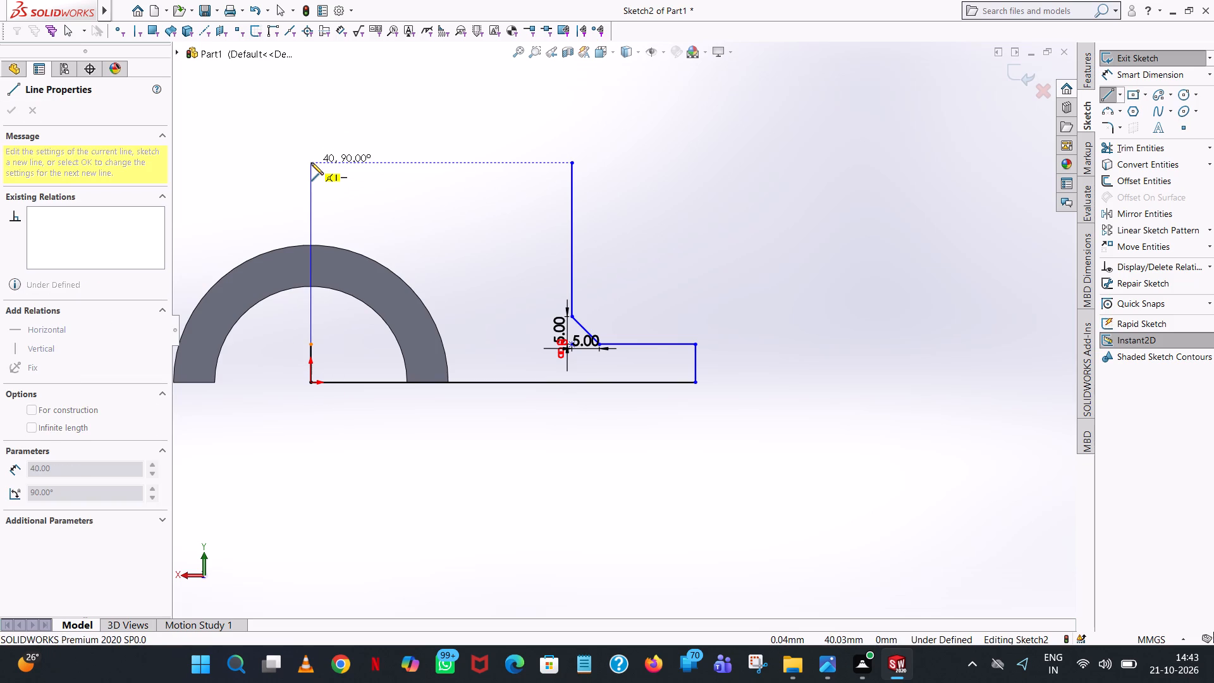
click(311, 163)
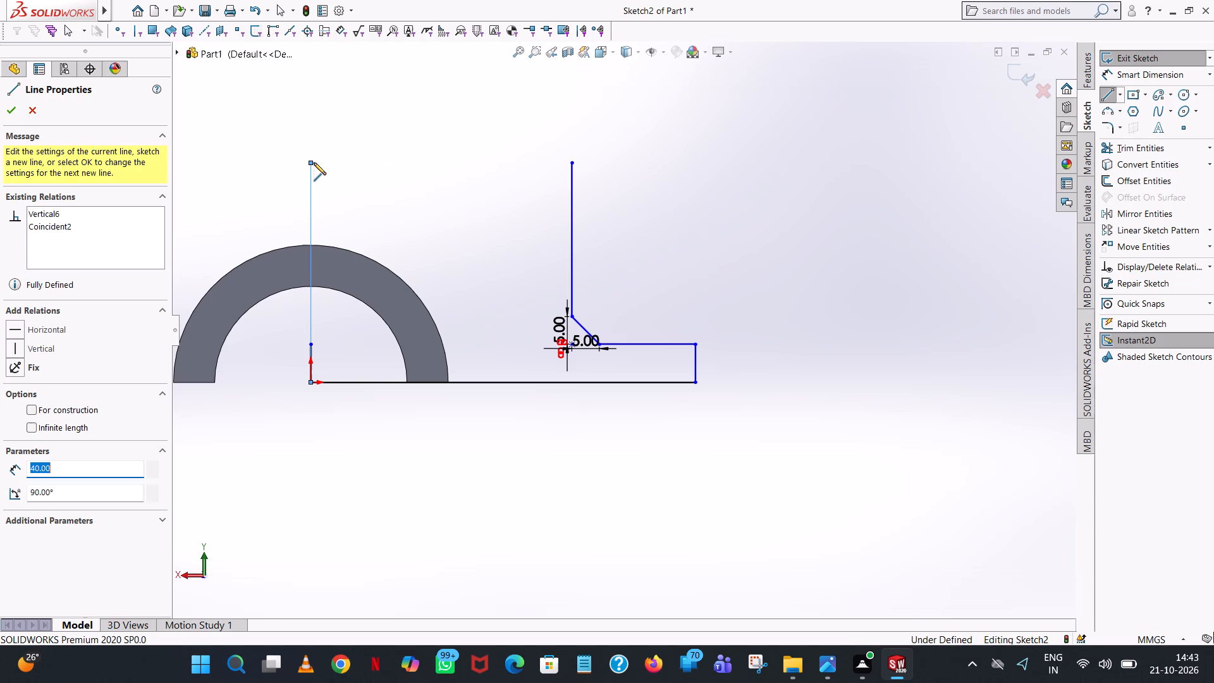
click(591, 163)
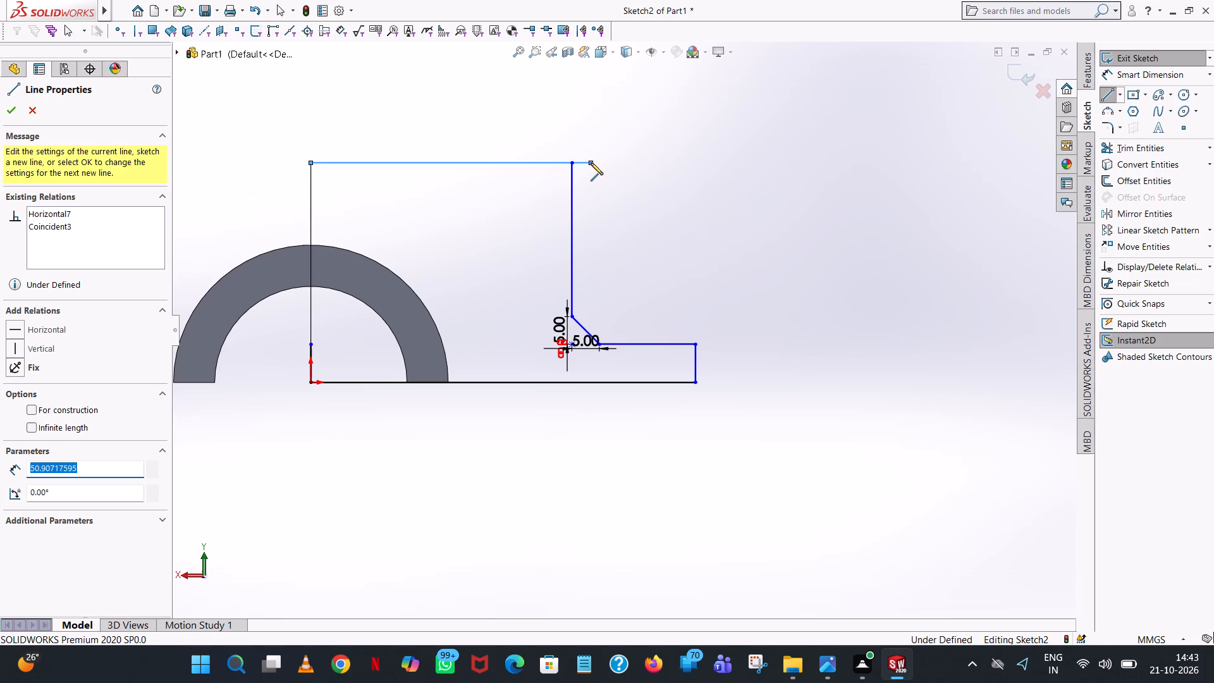
text(50)
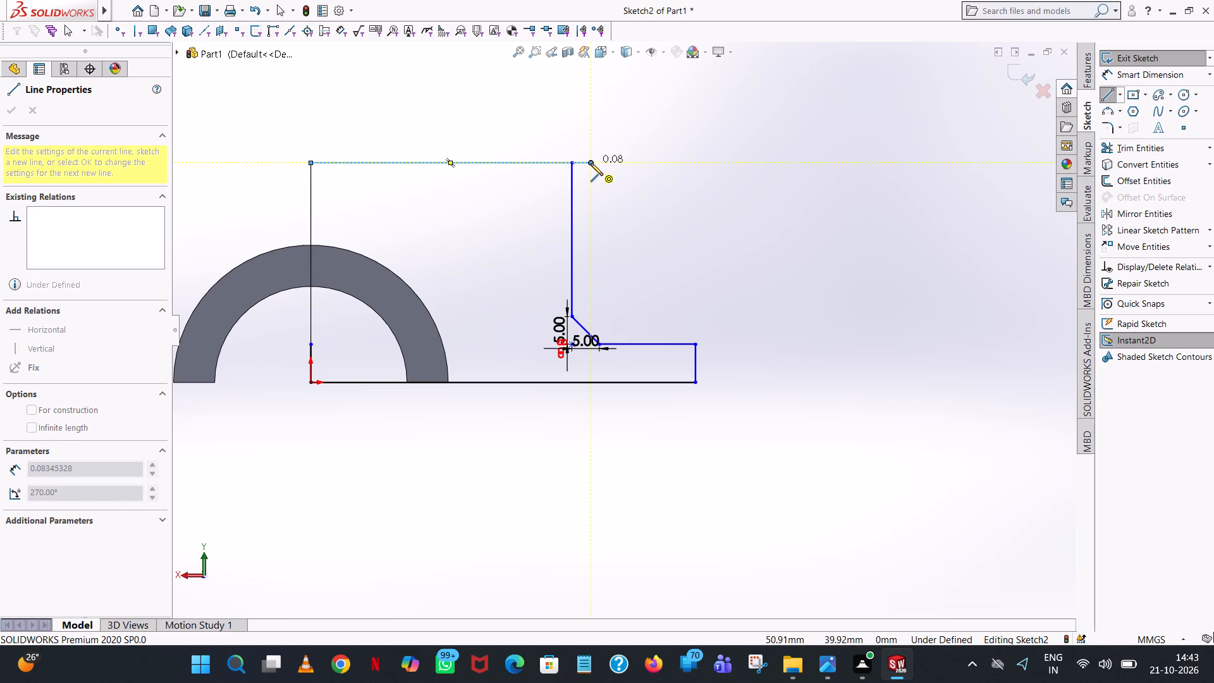
right_click(591, 163)
click(621, 174)
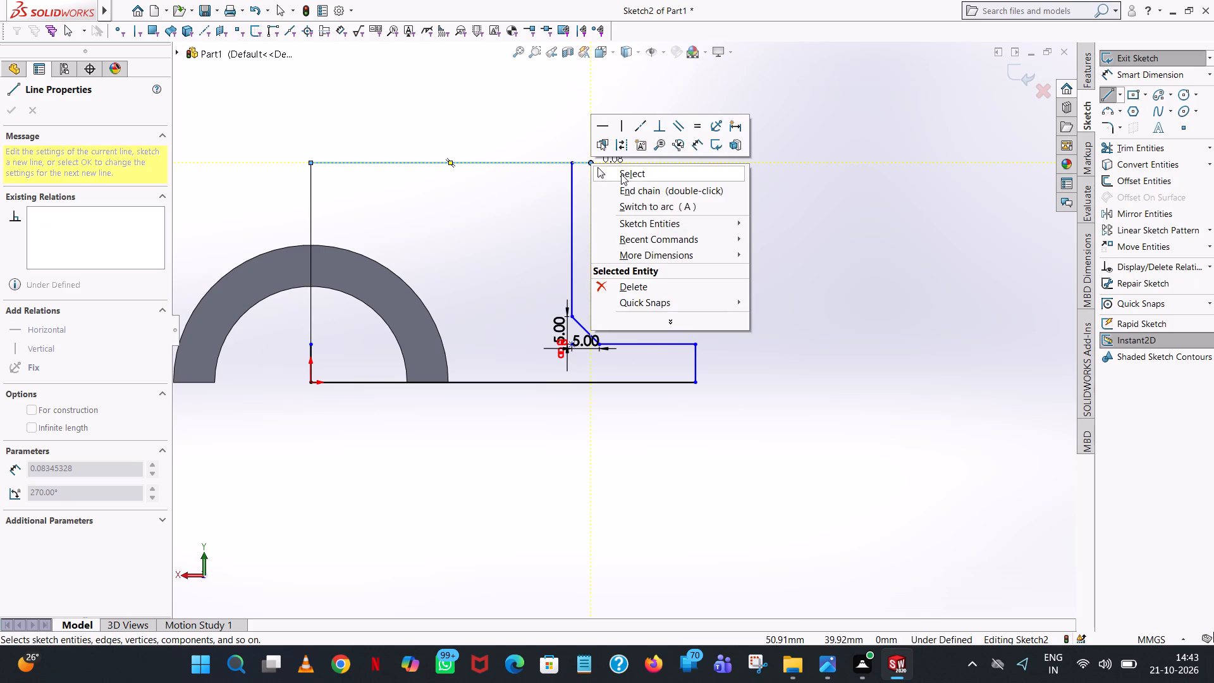
Set the upper horizontal line's length to 50 mm.
click(484, 167)
click(482, 163)
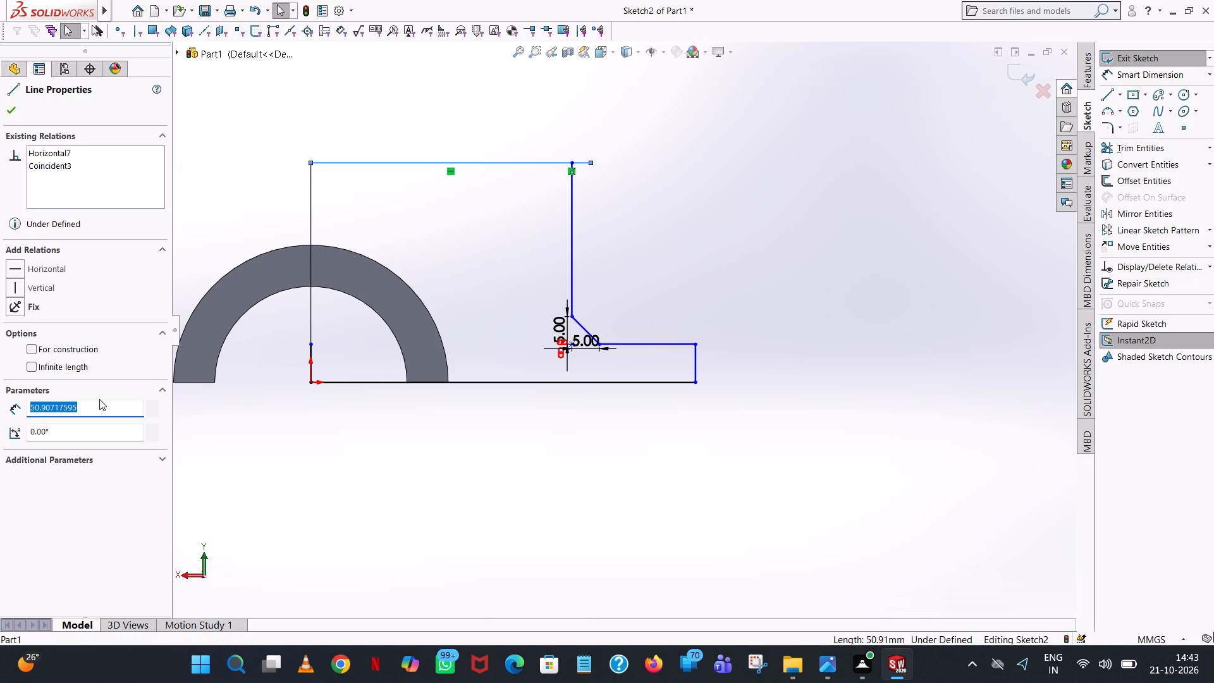
text(50)
key(Return)
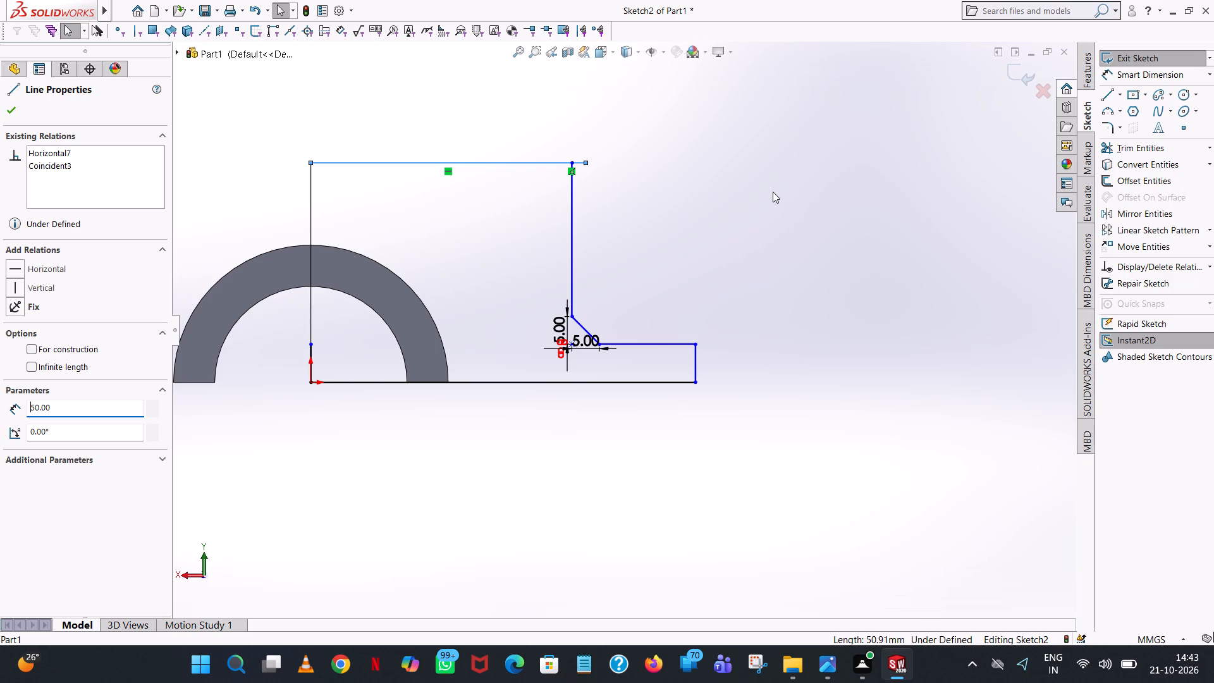
Trim away the vertical line above the chamfer and the sloped chamfer line, using Trim to closest.
scroll(601, 357, down, 4)
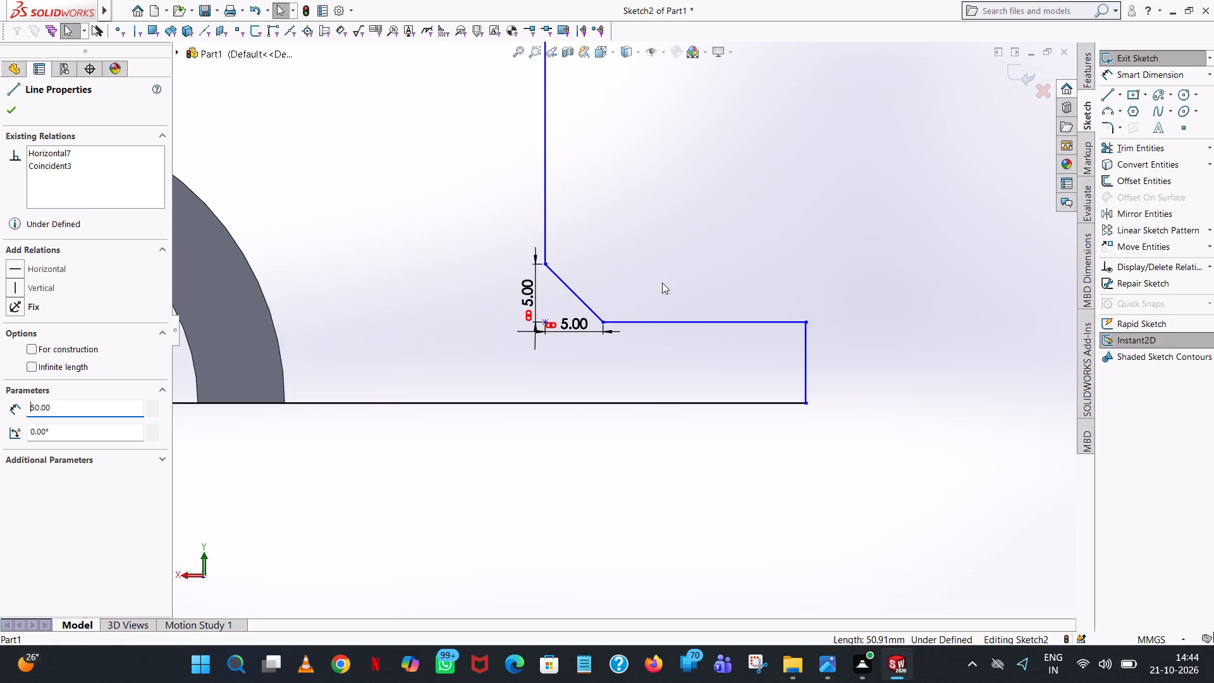
scroll(662, 283, up, 5)
click(1115, 148)
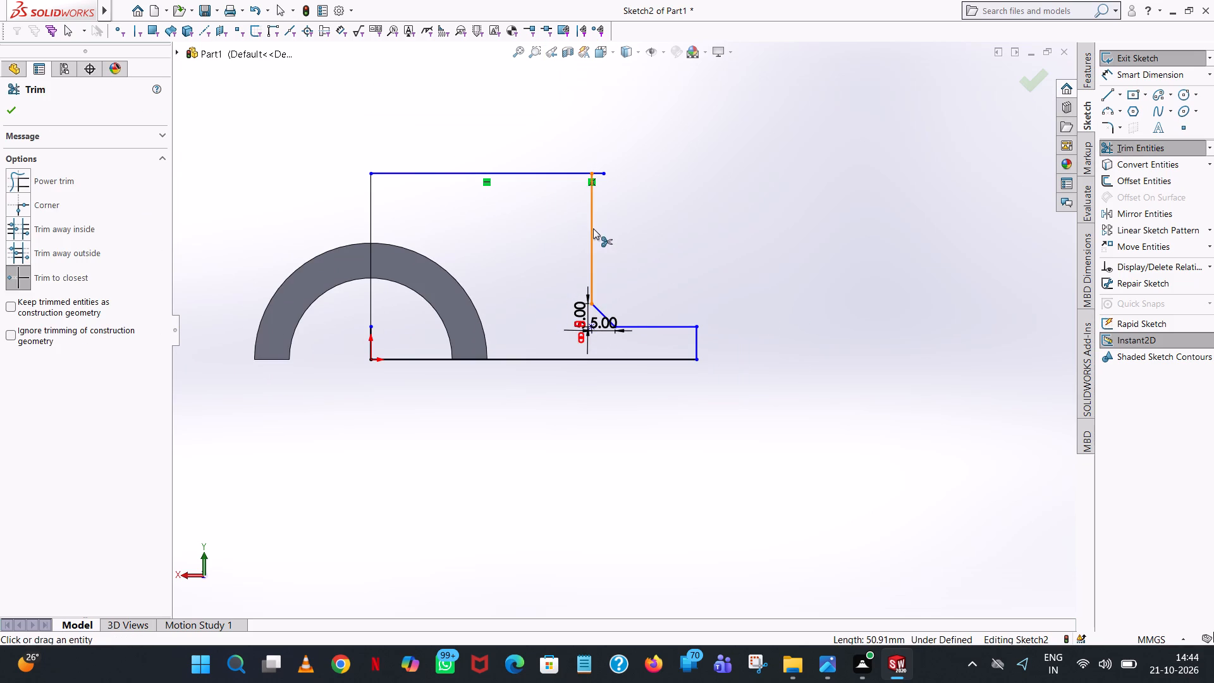
click(594, 228)
click(595, 308)
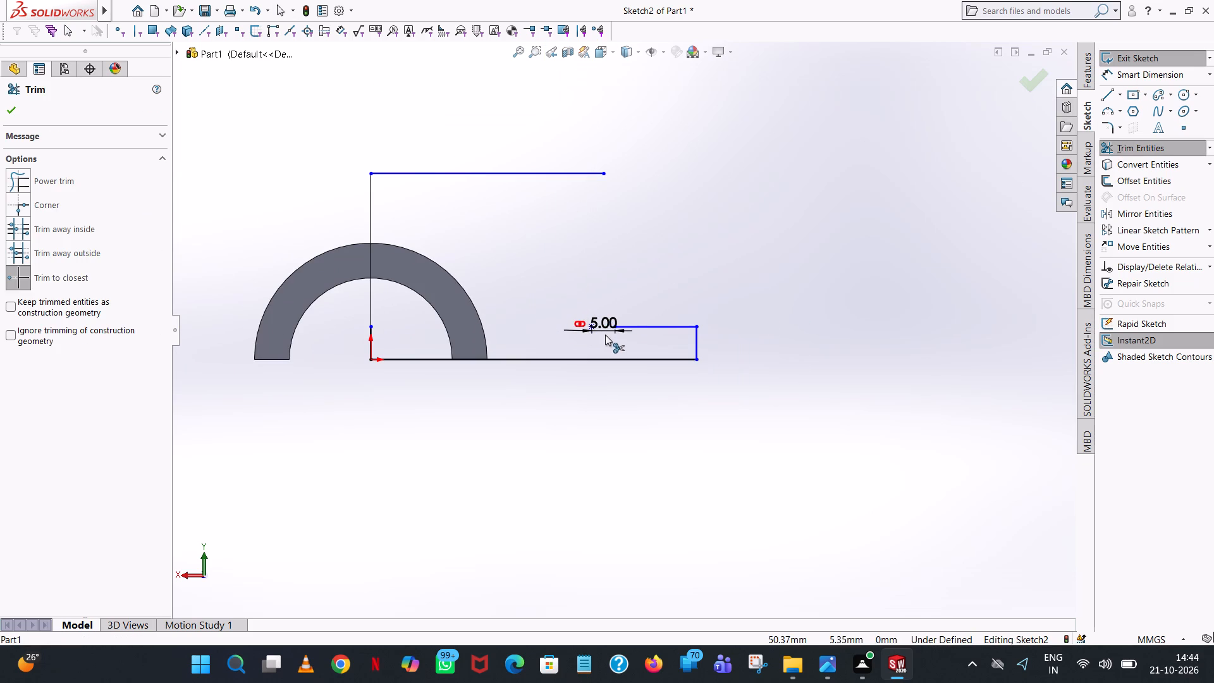
scroll(605, 335, down, 7)
double_click(627, 317)
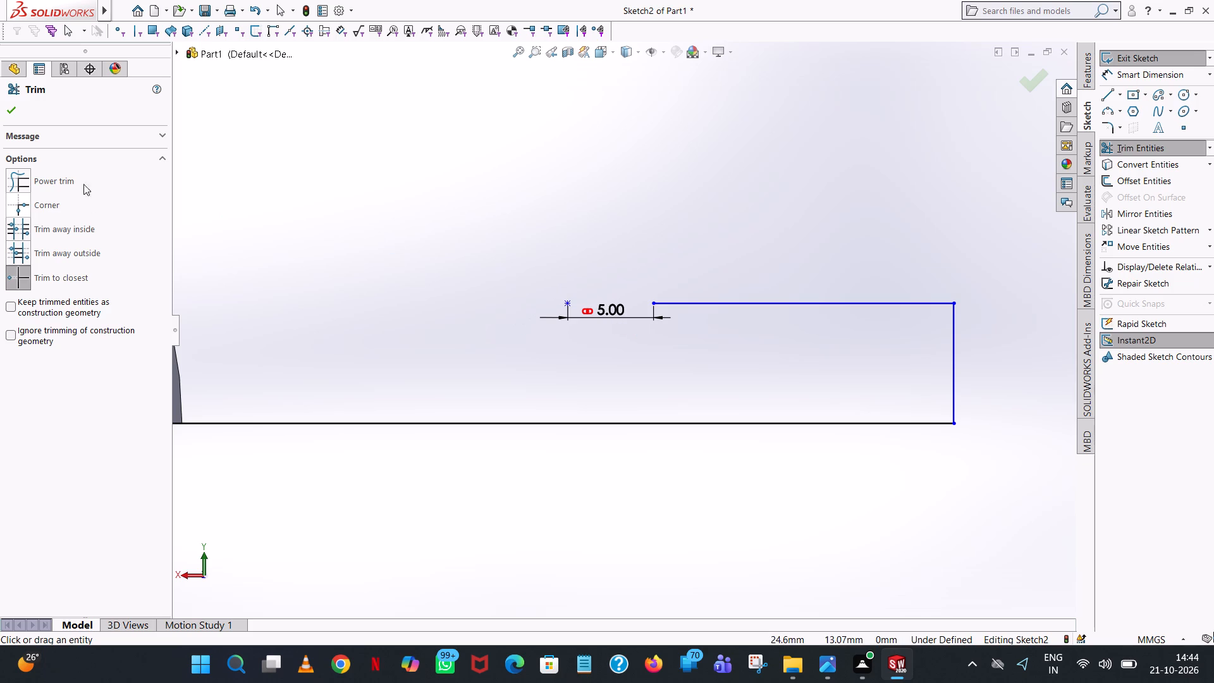
click(4, 105)
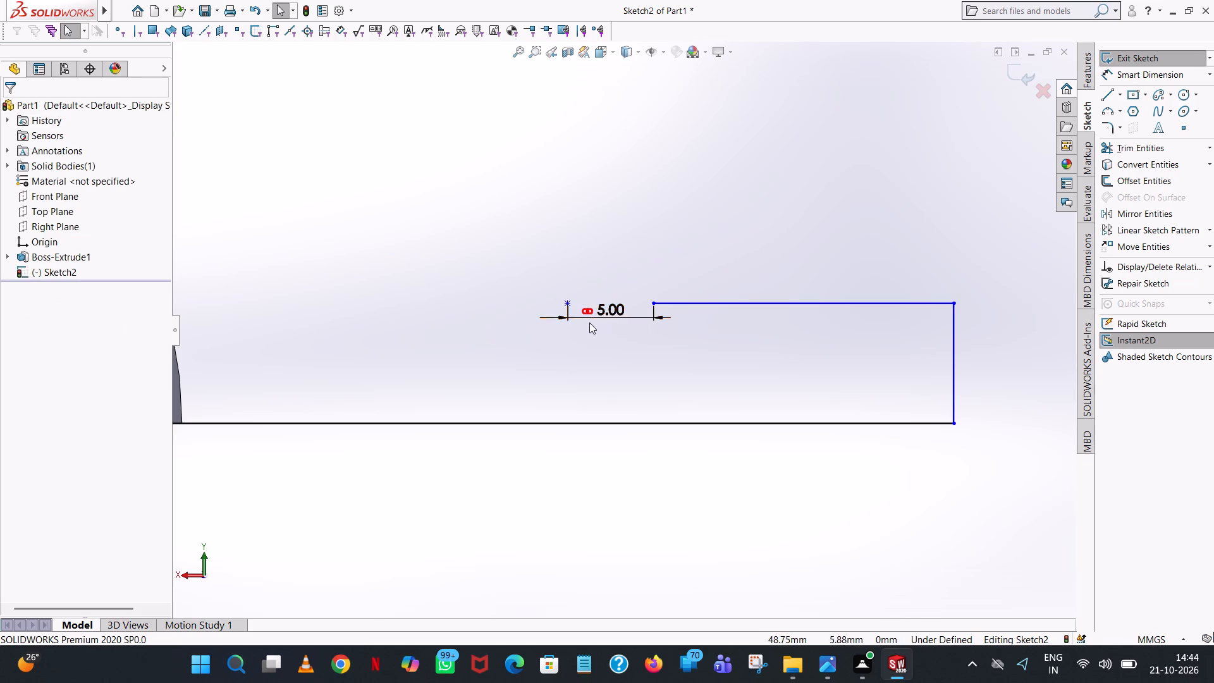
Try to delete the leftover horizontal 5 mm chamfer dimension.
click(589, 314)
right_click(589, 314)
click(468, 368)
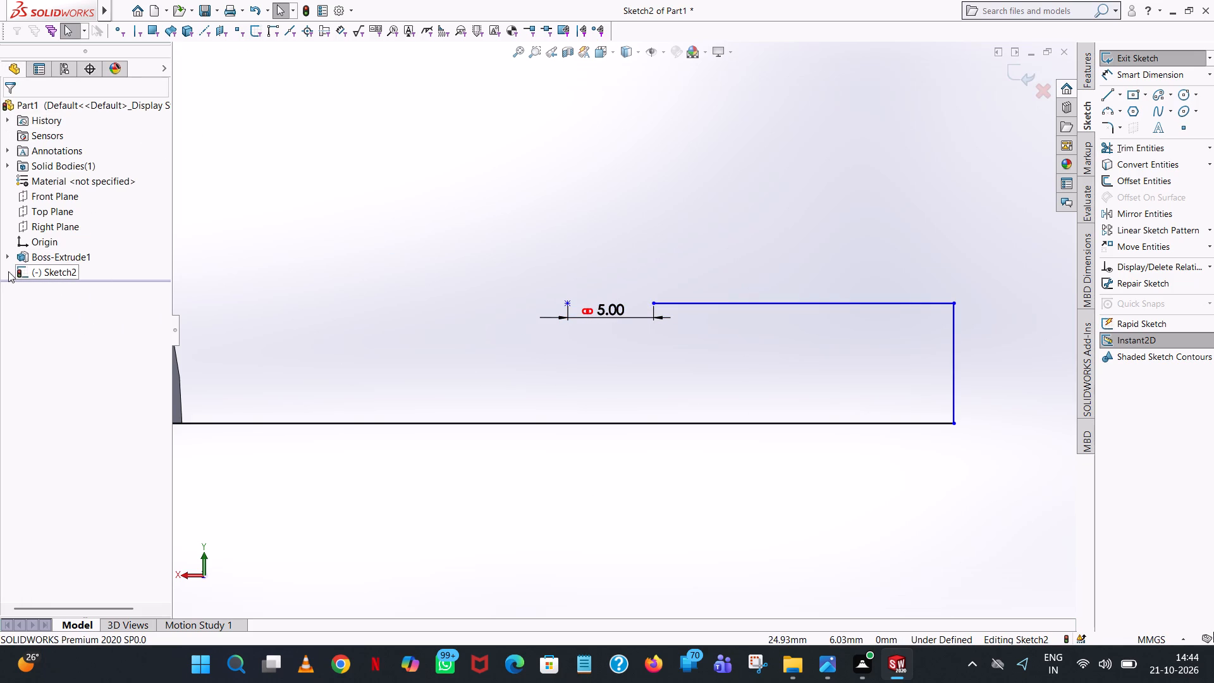
Sketch a 33 mm vertical line down from the 50 mm line's outer end, ending level with the short horizontal line.
scroll(379, 265, up, 4)
scroll(661, 339, up, 5)
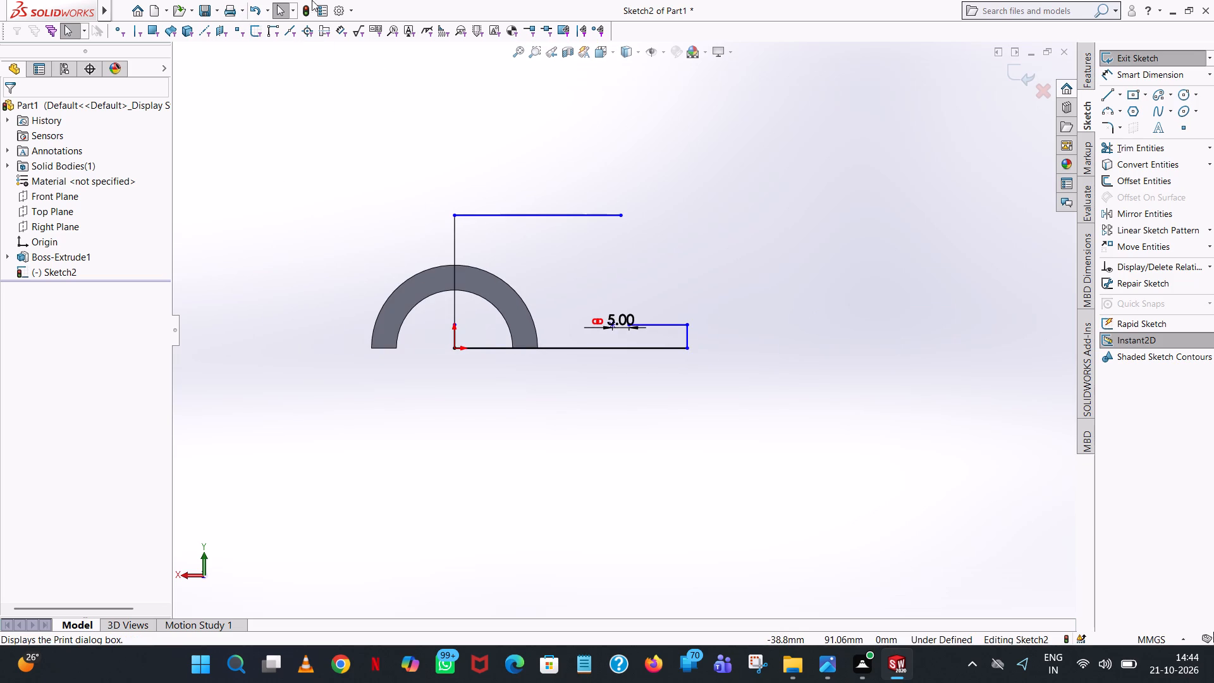
click(1115, 89)
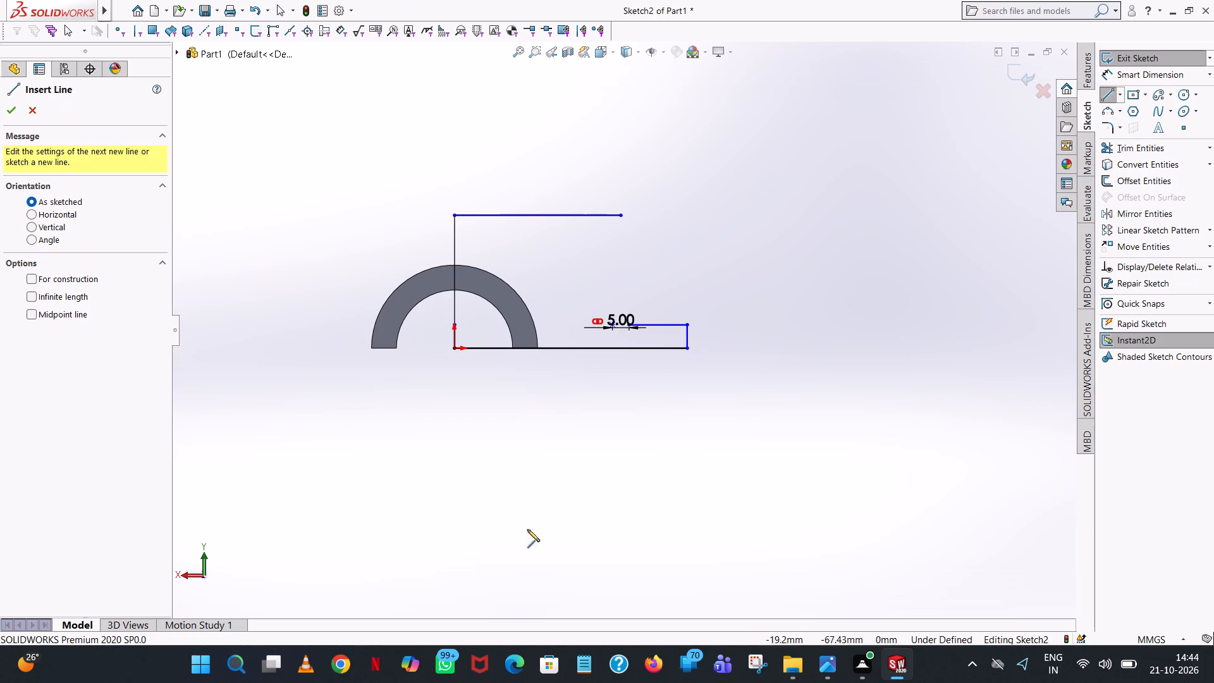
scroll(668, 311, down, 4)
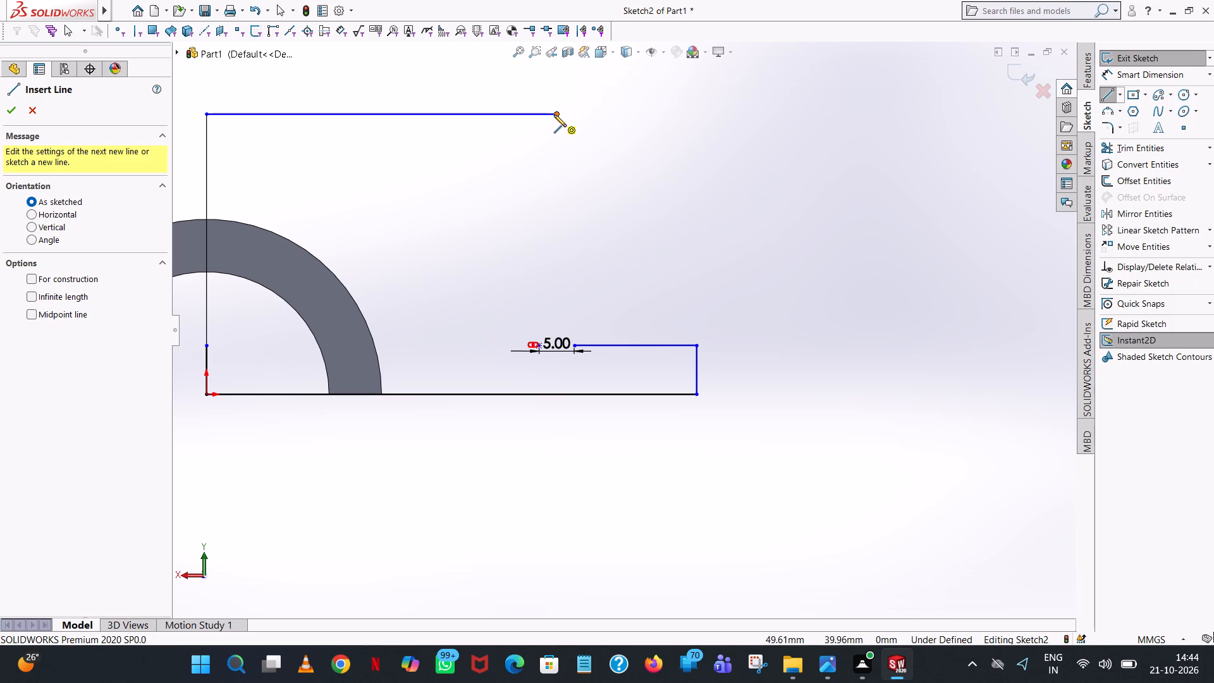
click(554, 114)
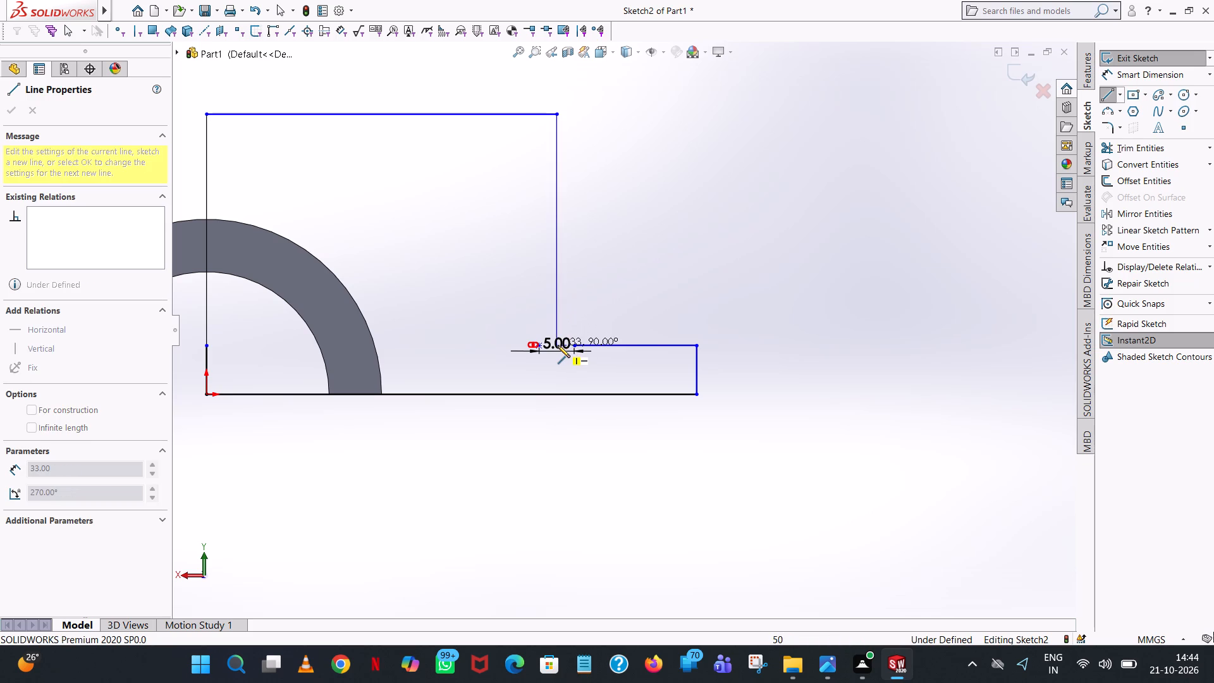
scroll(558, 346, down, 7)
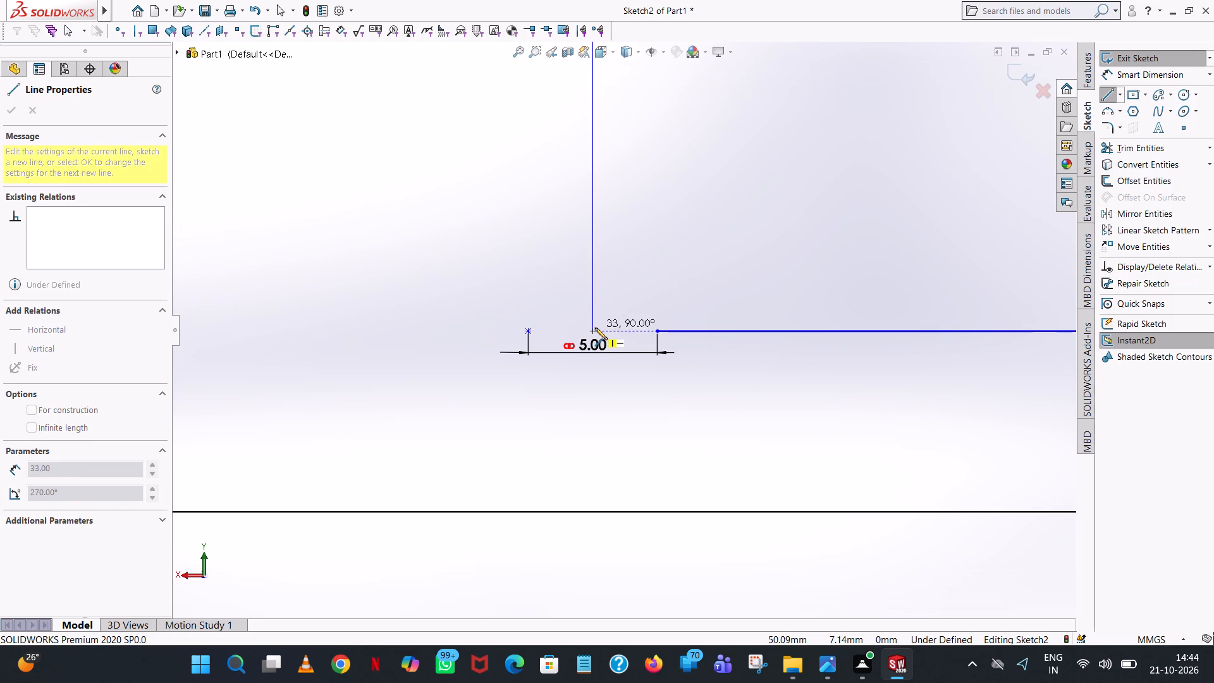
click(592, 331)
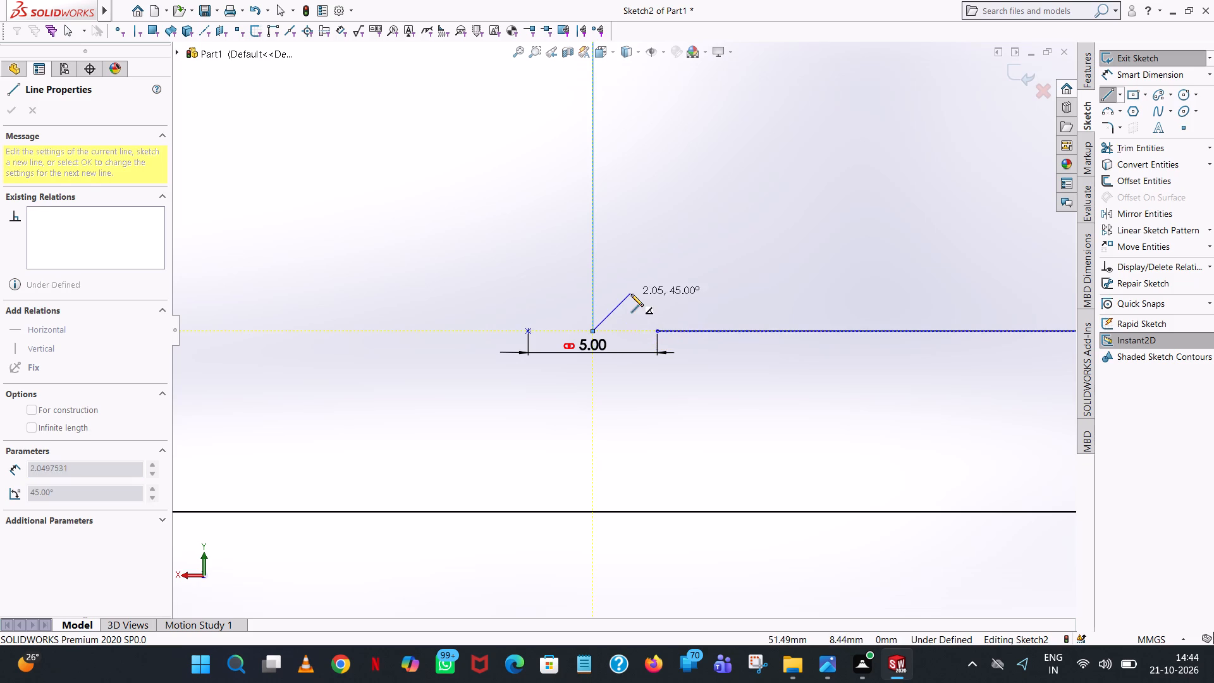
right_click(631, 294)
click(651, 306)
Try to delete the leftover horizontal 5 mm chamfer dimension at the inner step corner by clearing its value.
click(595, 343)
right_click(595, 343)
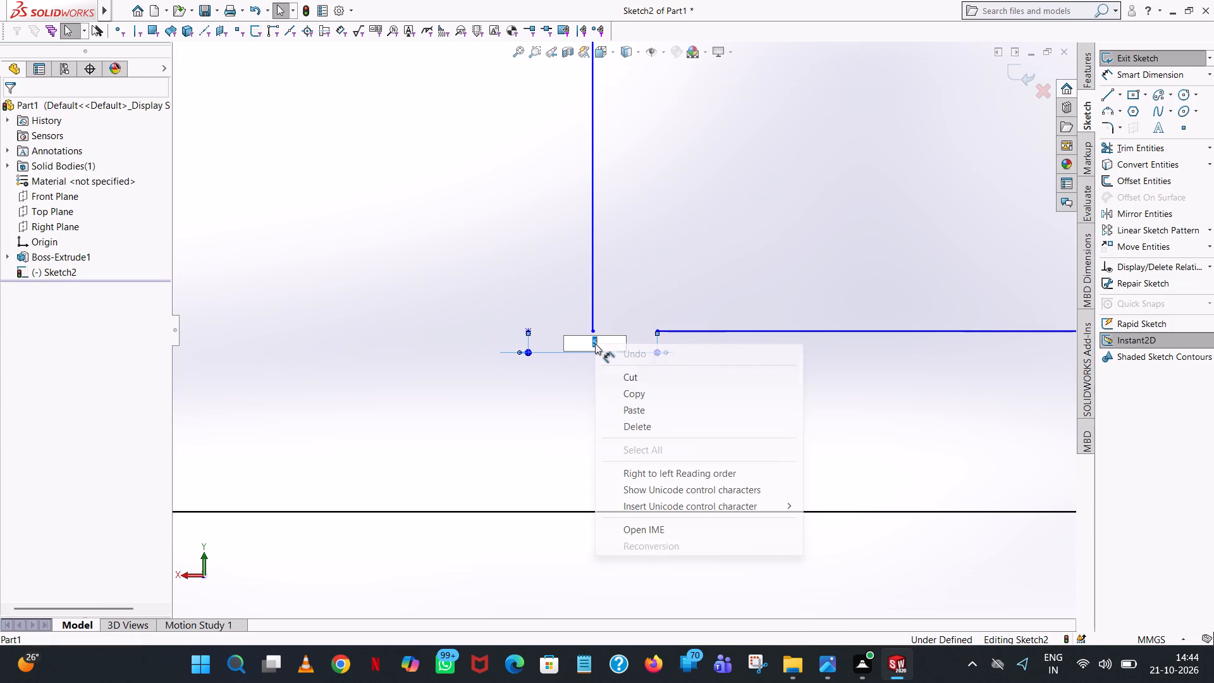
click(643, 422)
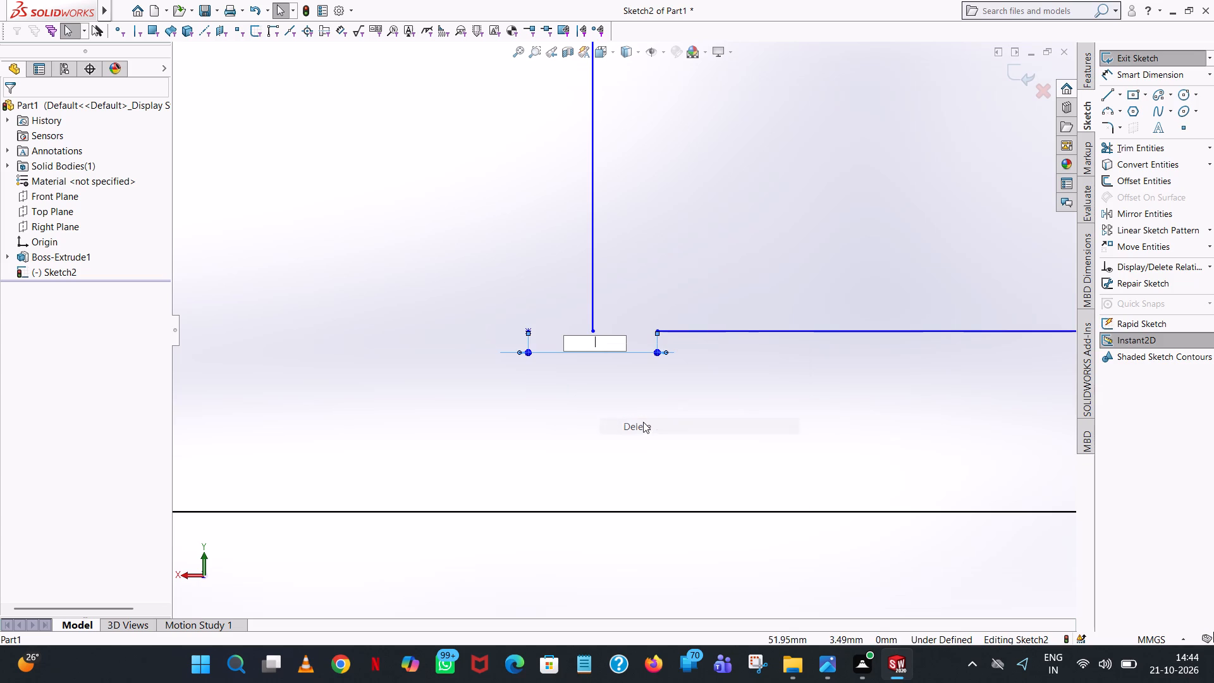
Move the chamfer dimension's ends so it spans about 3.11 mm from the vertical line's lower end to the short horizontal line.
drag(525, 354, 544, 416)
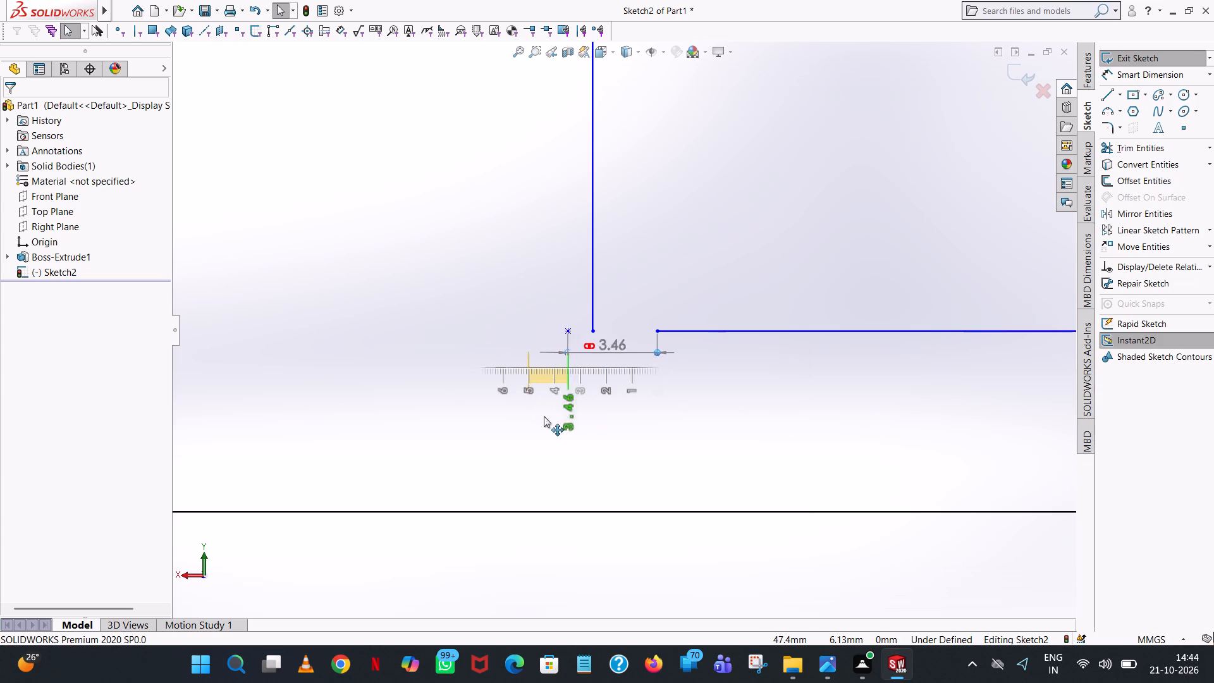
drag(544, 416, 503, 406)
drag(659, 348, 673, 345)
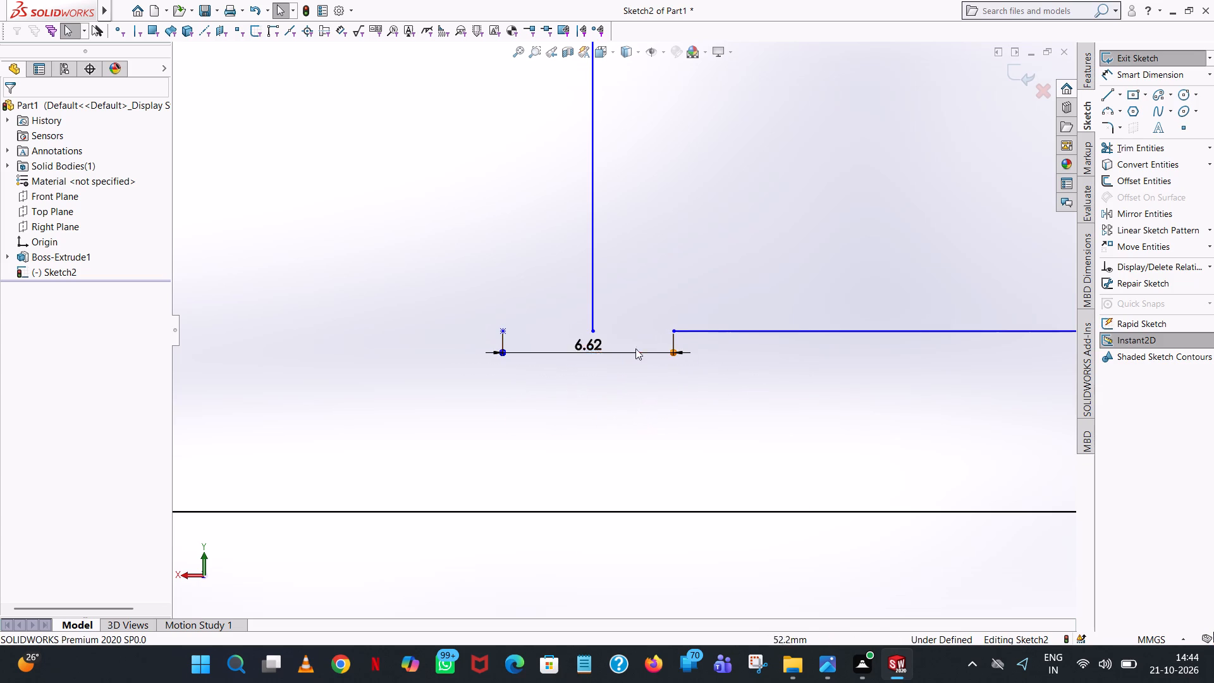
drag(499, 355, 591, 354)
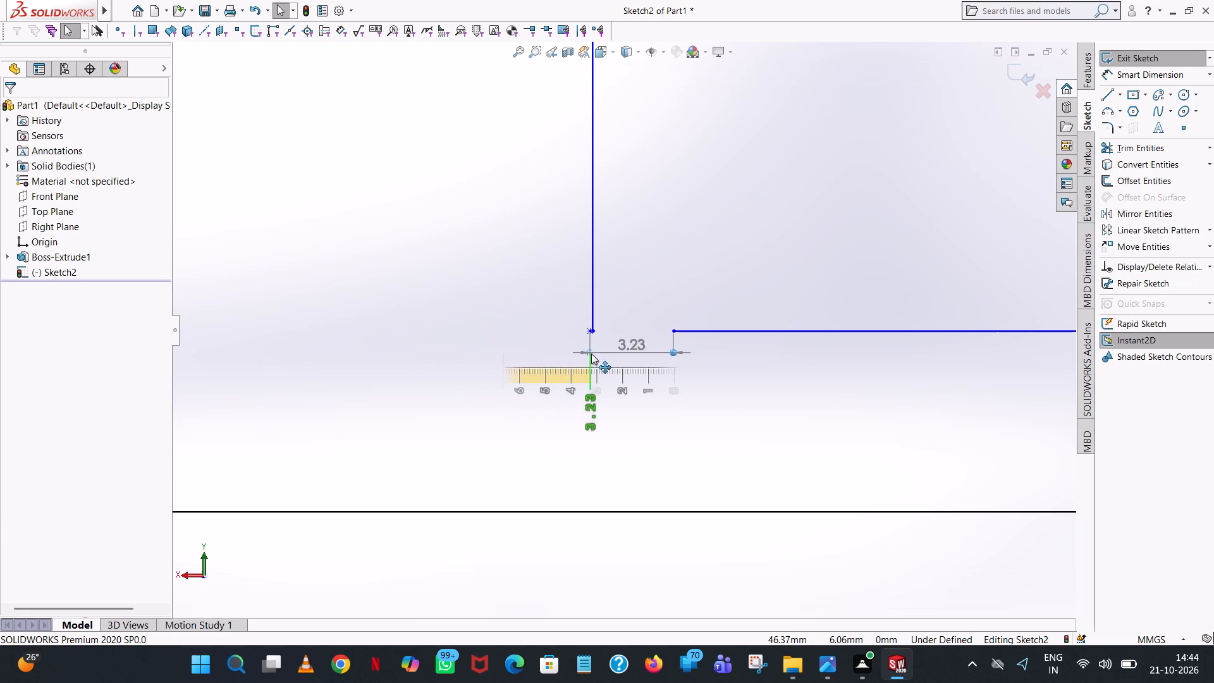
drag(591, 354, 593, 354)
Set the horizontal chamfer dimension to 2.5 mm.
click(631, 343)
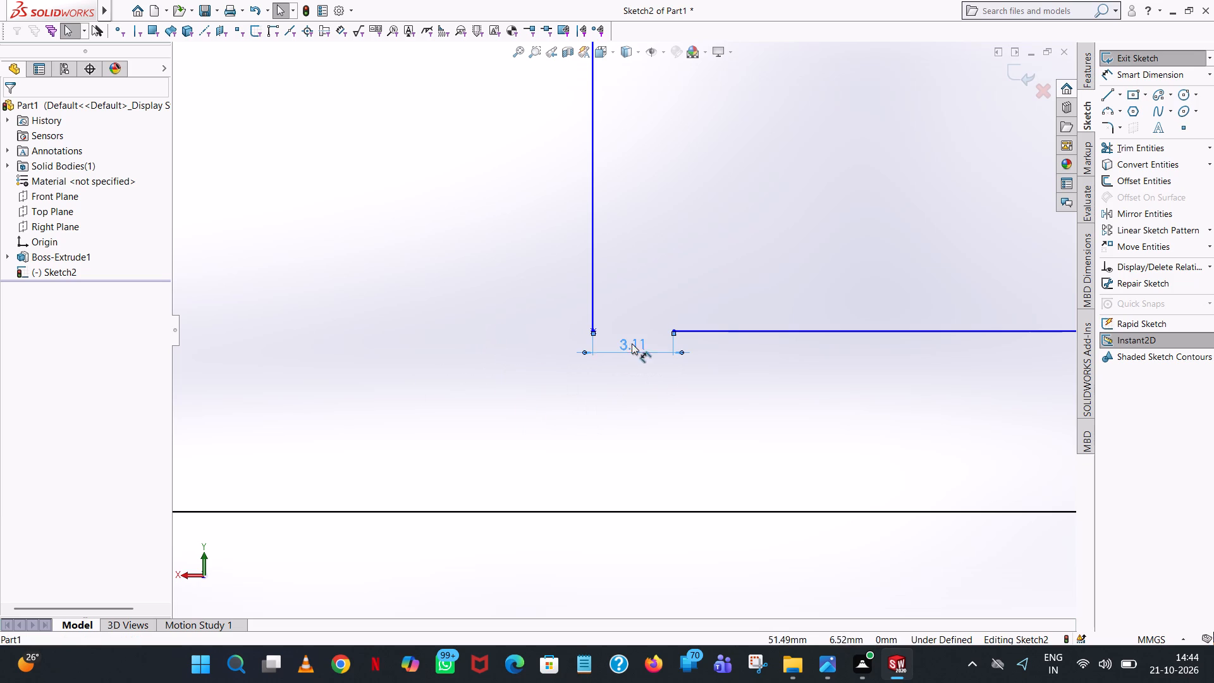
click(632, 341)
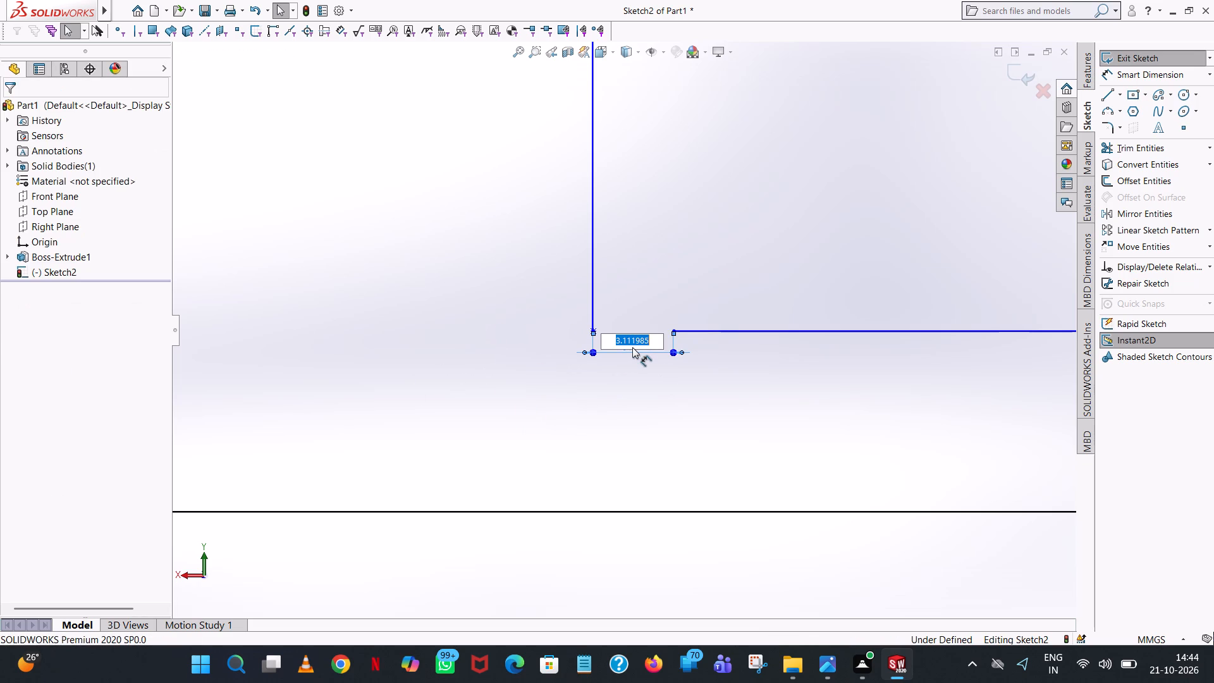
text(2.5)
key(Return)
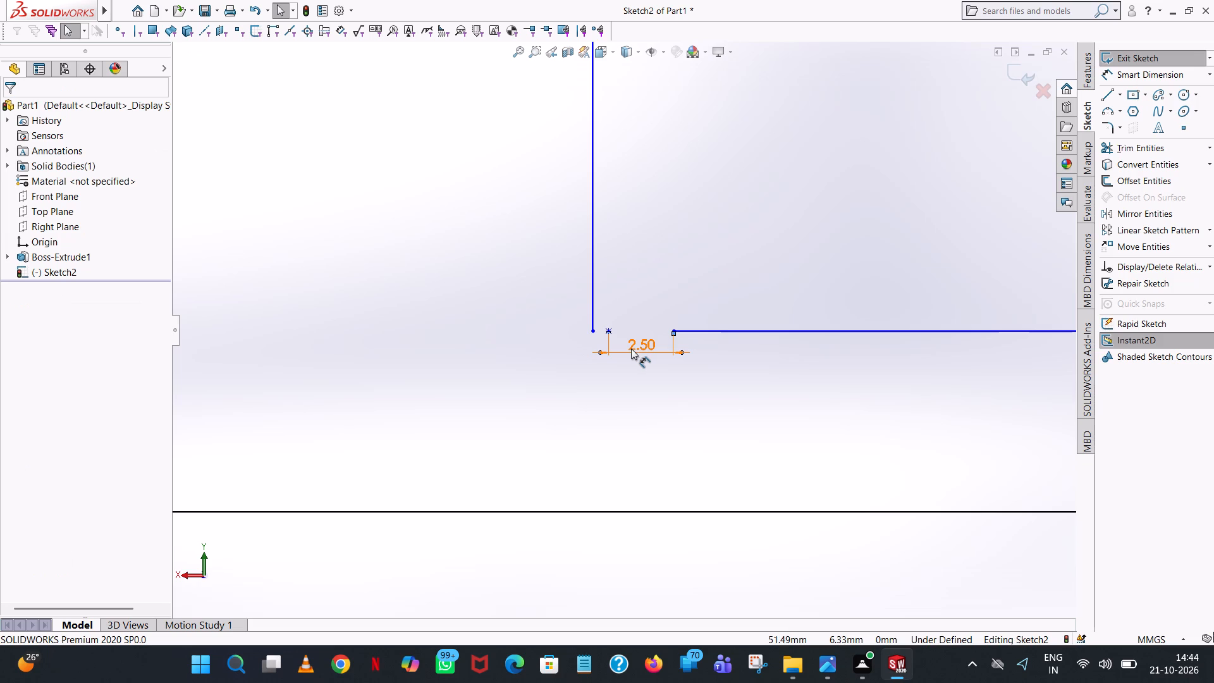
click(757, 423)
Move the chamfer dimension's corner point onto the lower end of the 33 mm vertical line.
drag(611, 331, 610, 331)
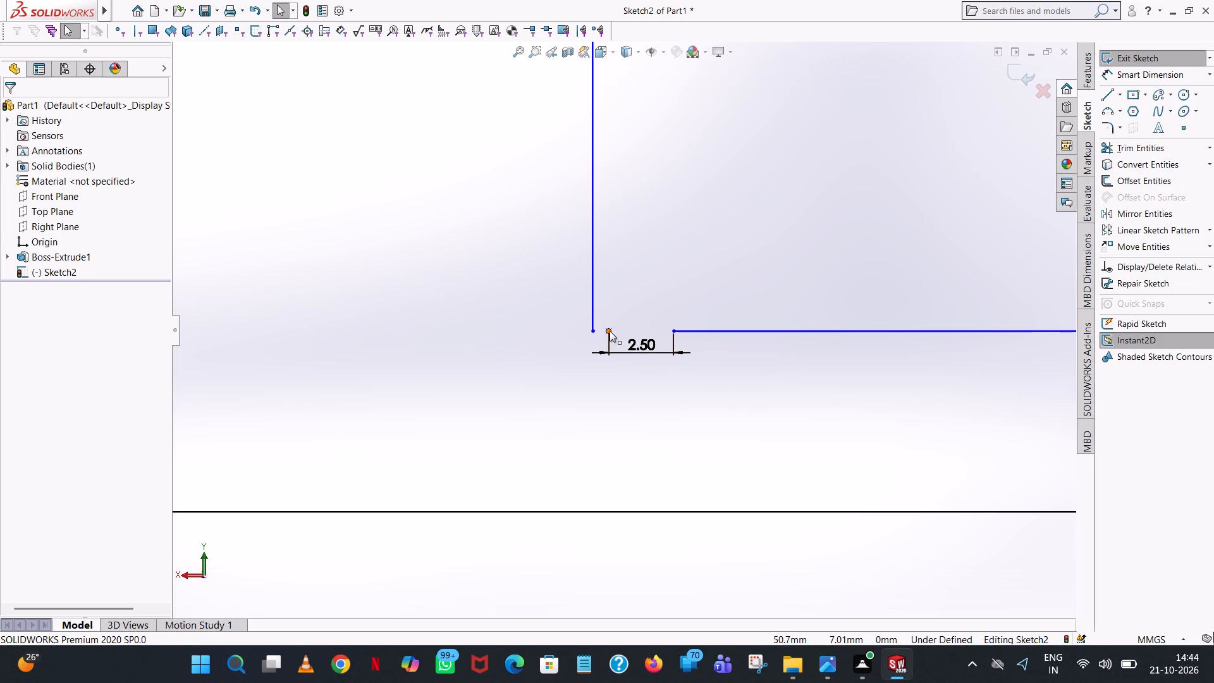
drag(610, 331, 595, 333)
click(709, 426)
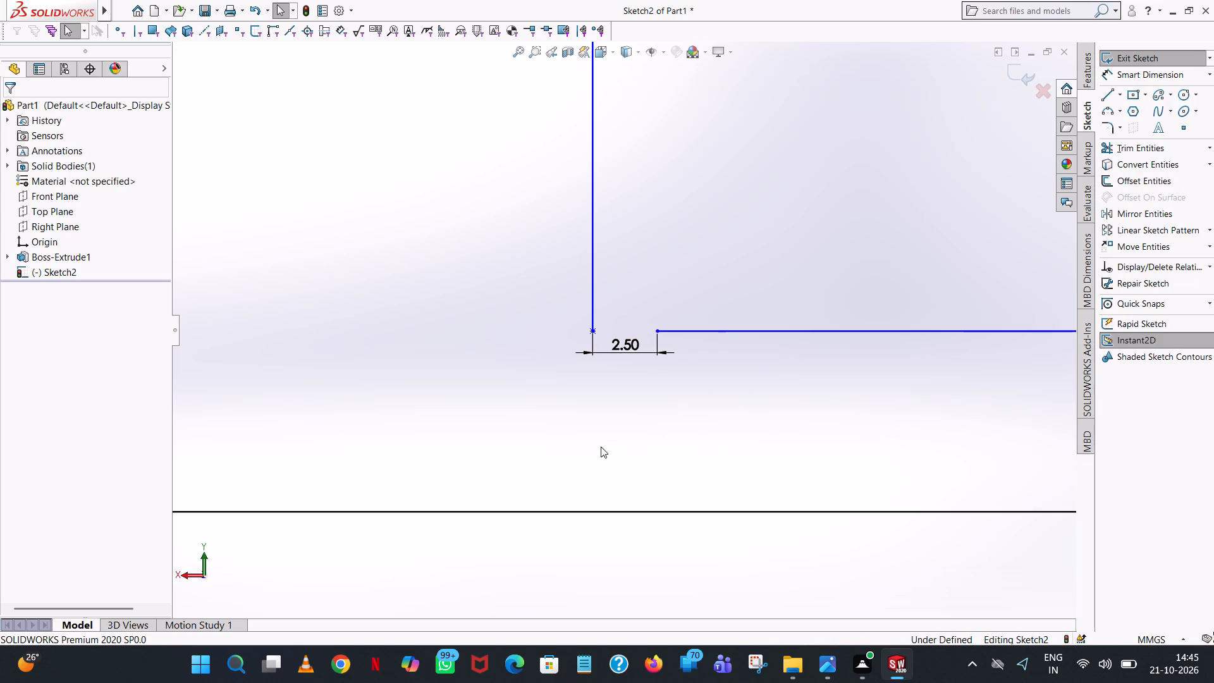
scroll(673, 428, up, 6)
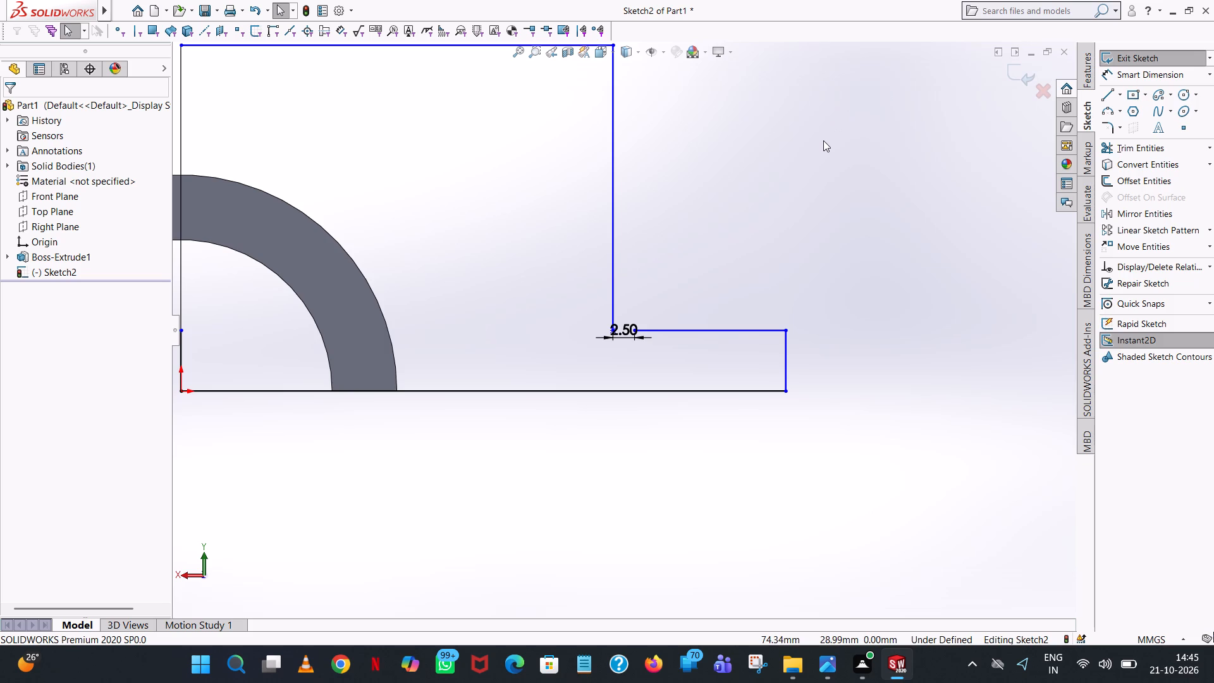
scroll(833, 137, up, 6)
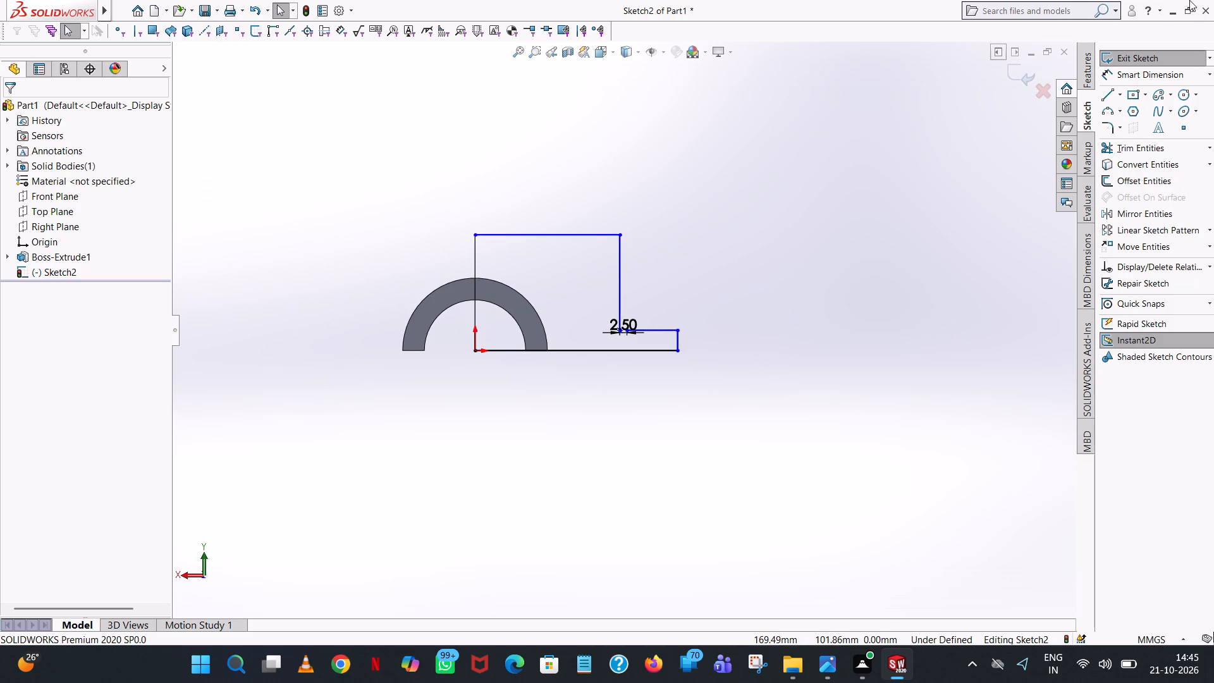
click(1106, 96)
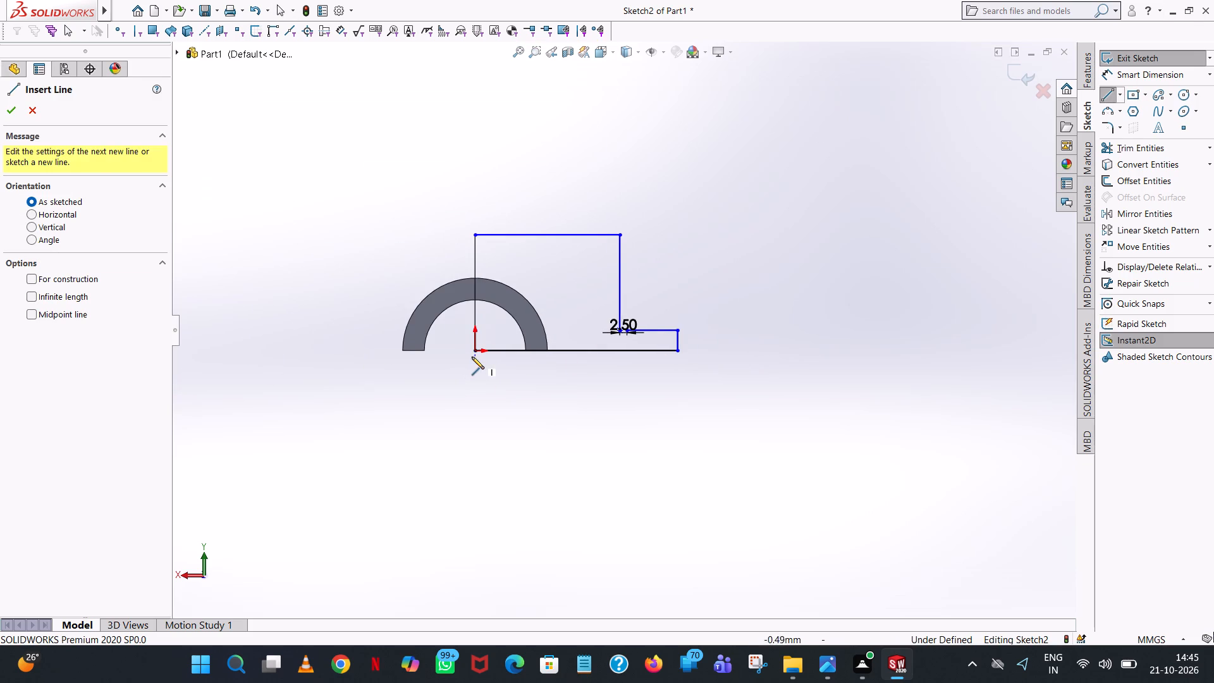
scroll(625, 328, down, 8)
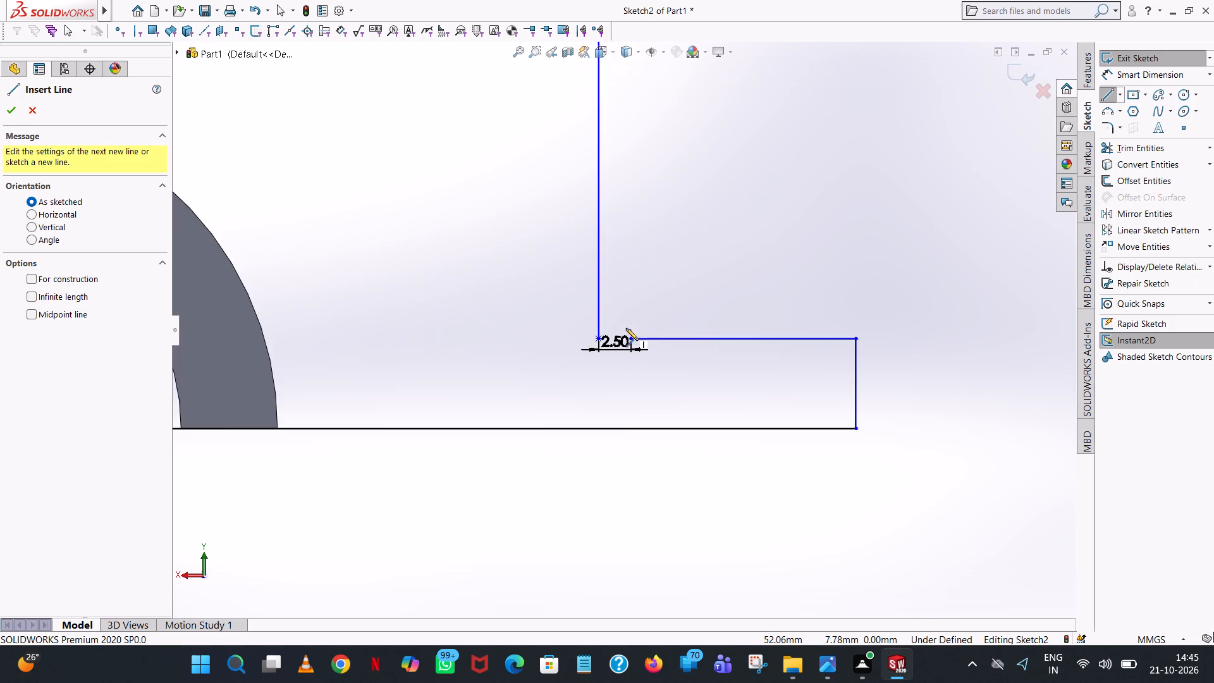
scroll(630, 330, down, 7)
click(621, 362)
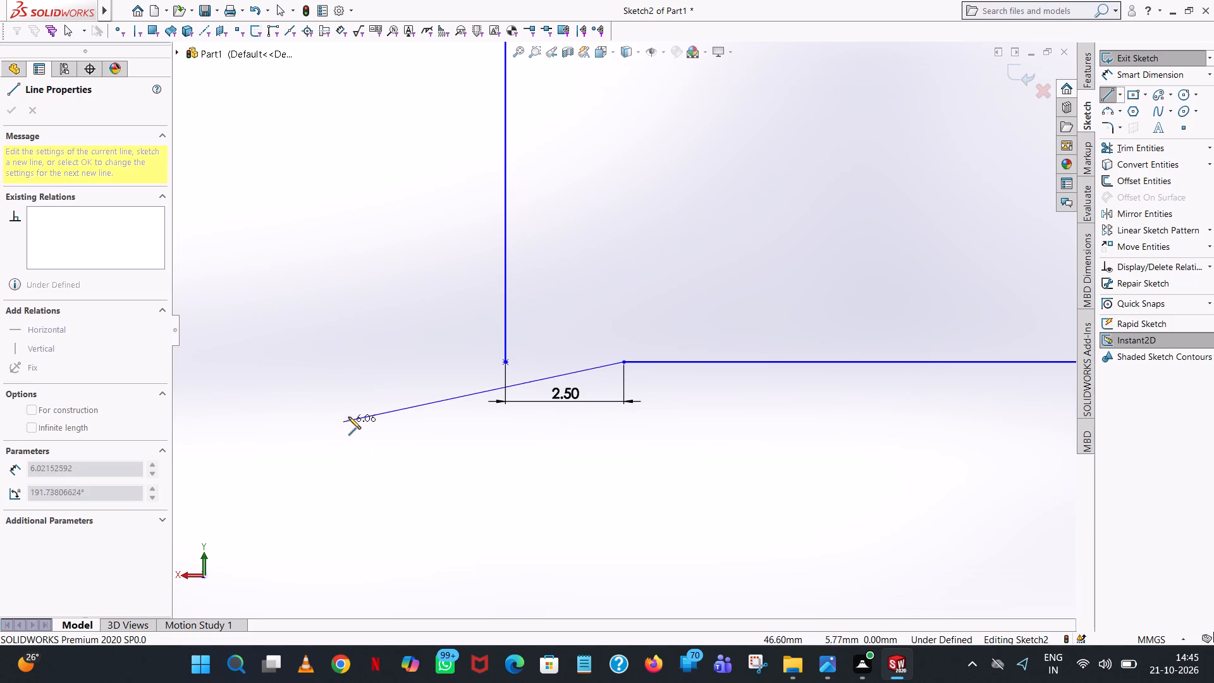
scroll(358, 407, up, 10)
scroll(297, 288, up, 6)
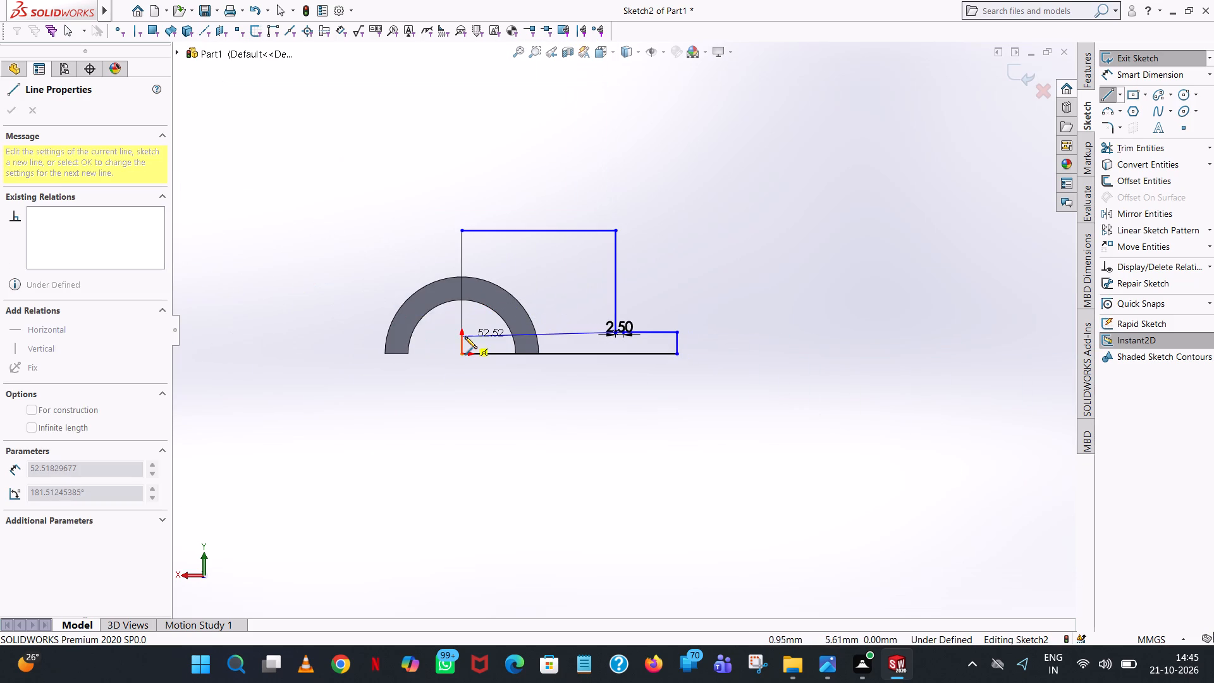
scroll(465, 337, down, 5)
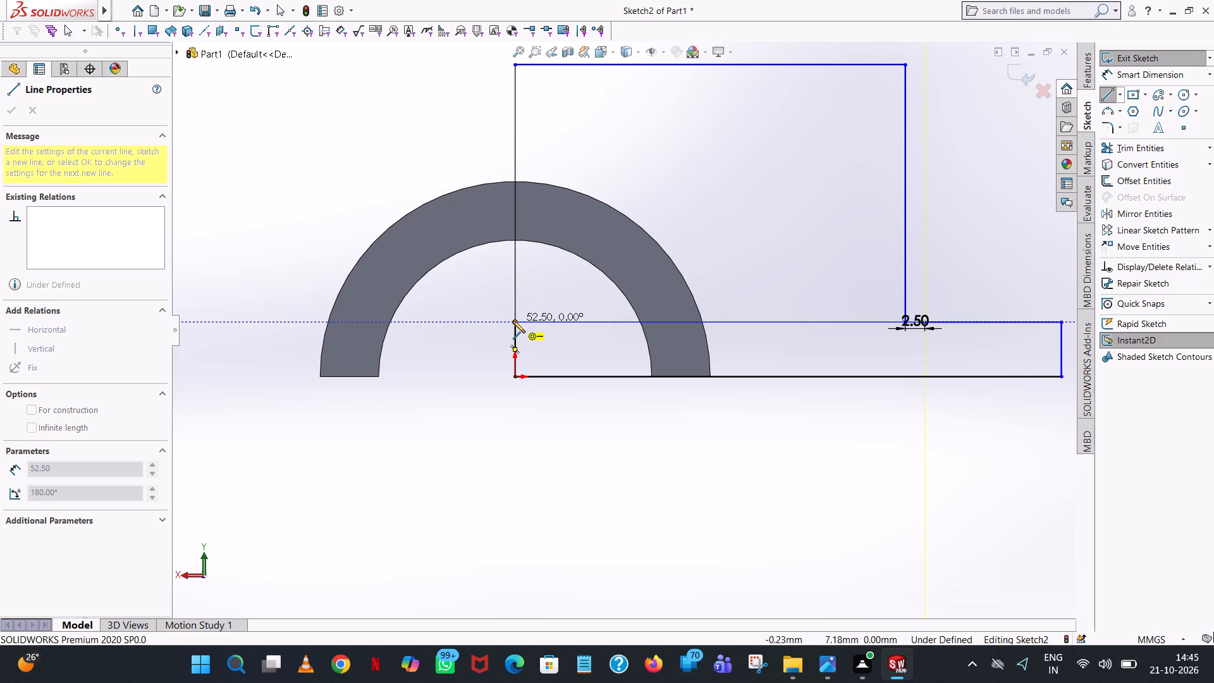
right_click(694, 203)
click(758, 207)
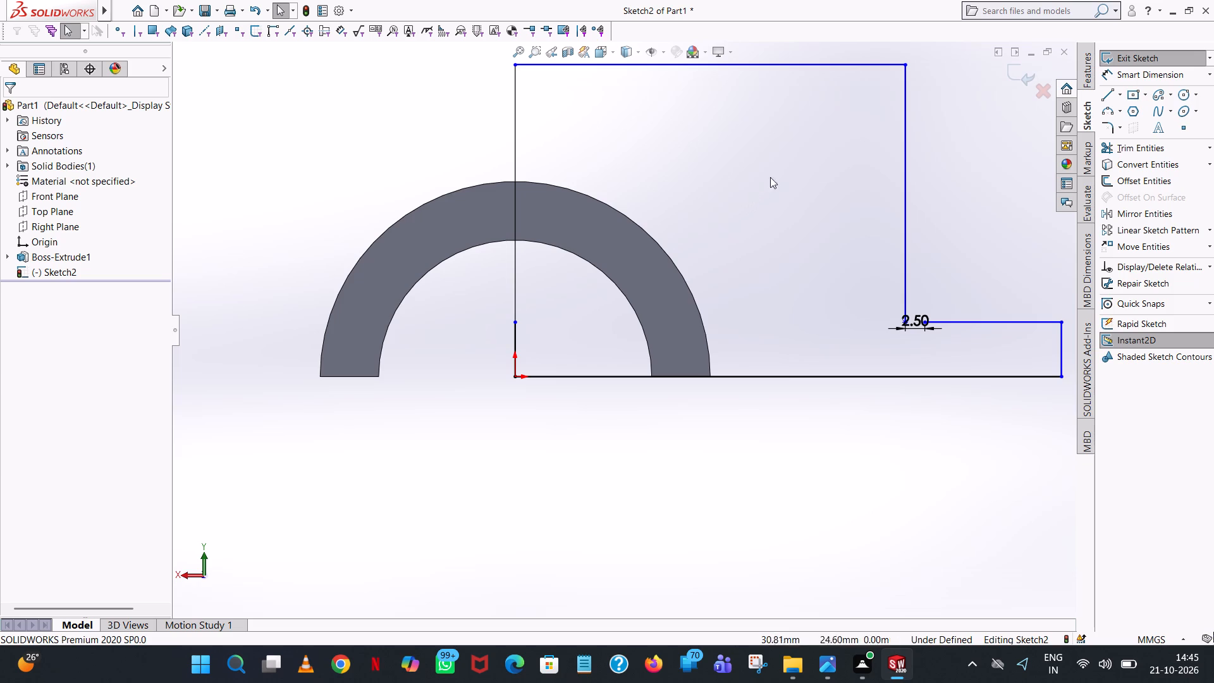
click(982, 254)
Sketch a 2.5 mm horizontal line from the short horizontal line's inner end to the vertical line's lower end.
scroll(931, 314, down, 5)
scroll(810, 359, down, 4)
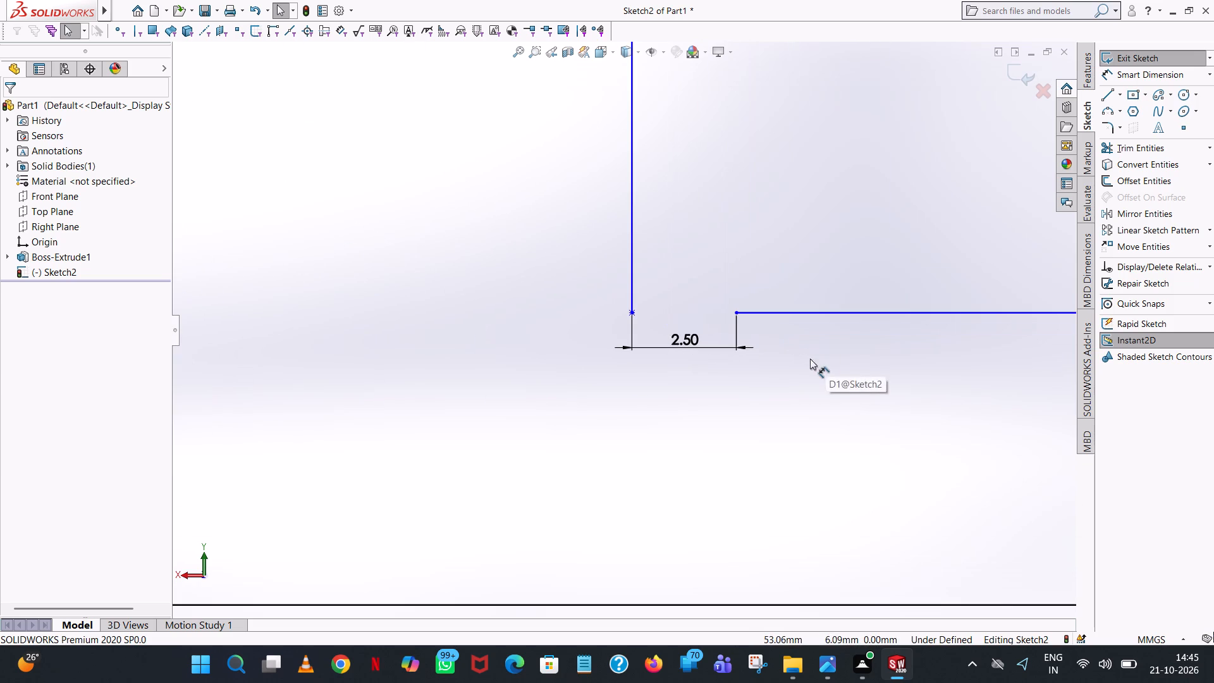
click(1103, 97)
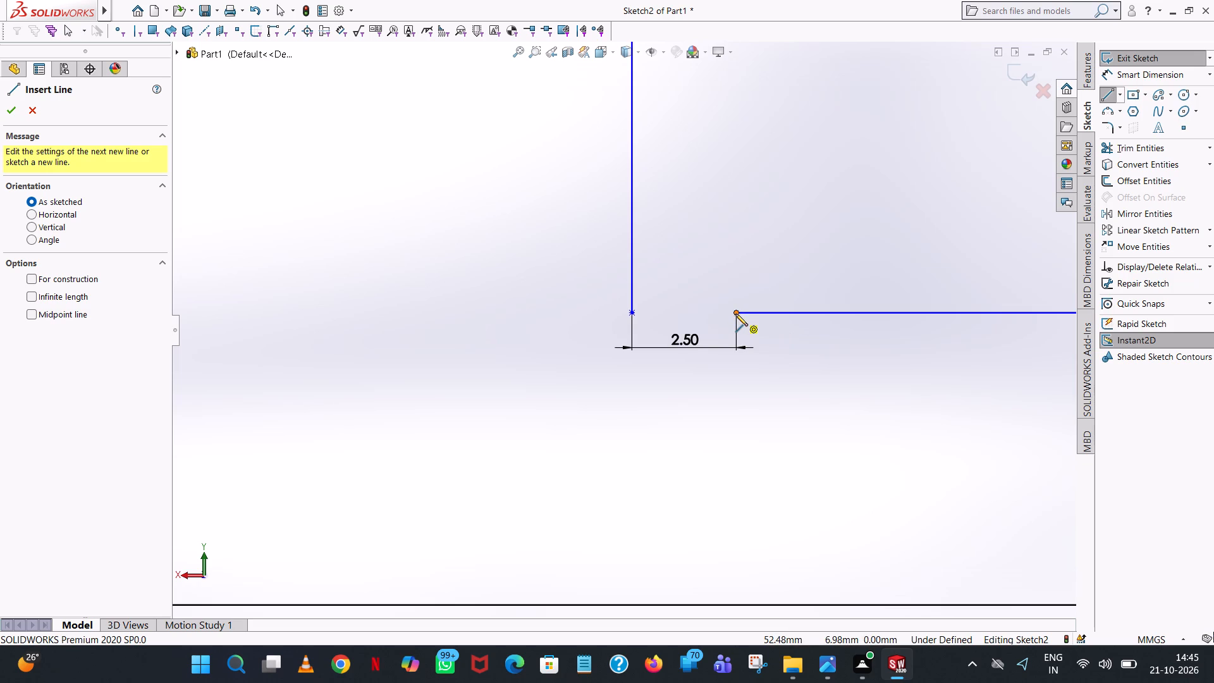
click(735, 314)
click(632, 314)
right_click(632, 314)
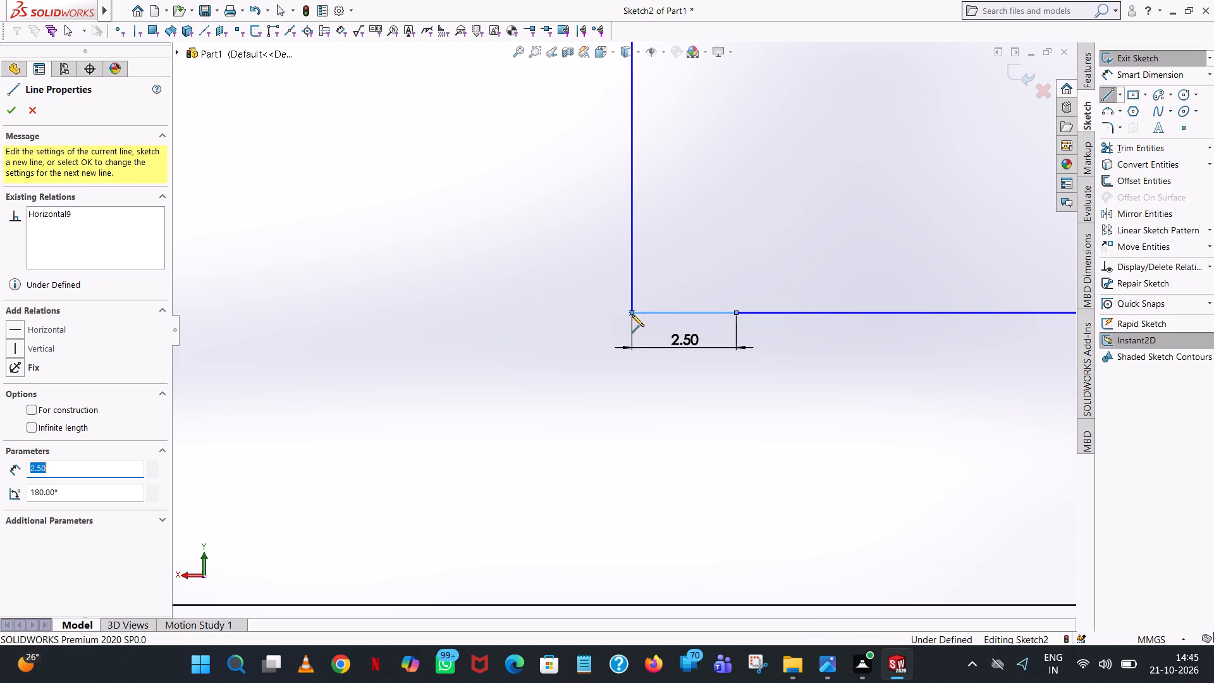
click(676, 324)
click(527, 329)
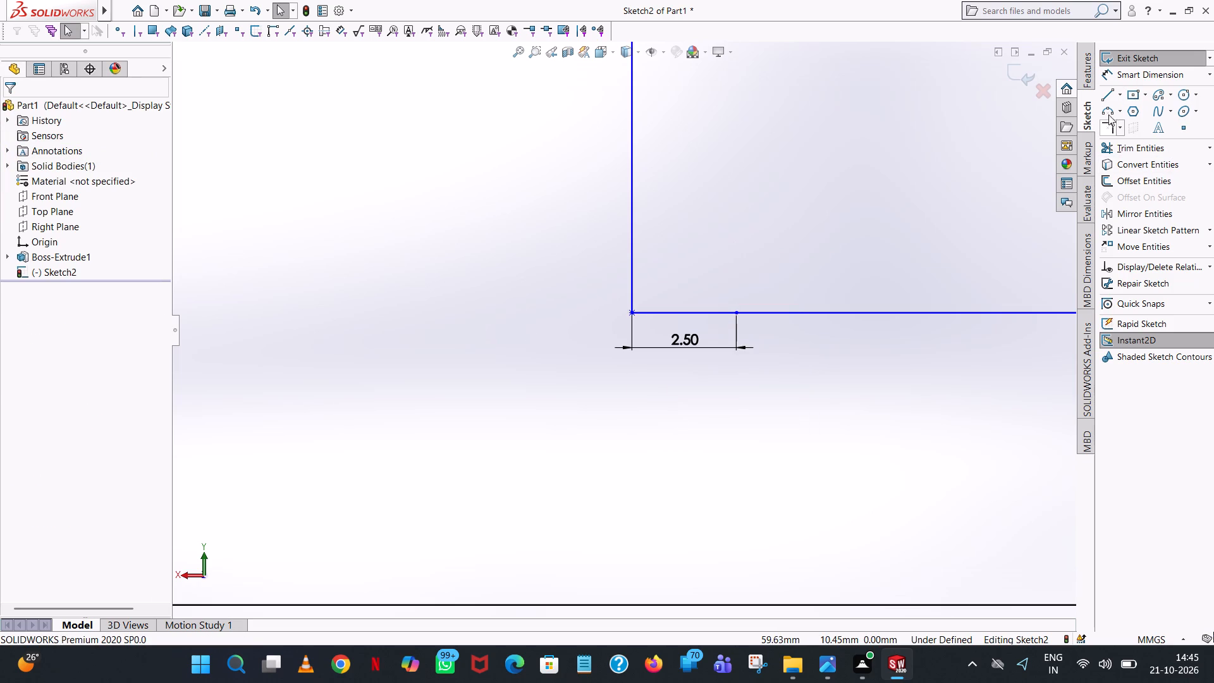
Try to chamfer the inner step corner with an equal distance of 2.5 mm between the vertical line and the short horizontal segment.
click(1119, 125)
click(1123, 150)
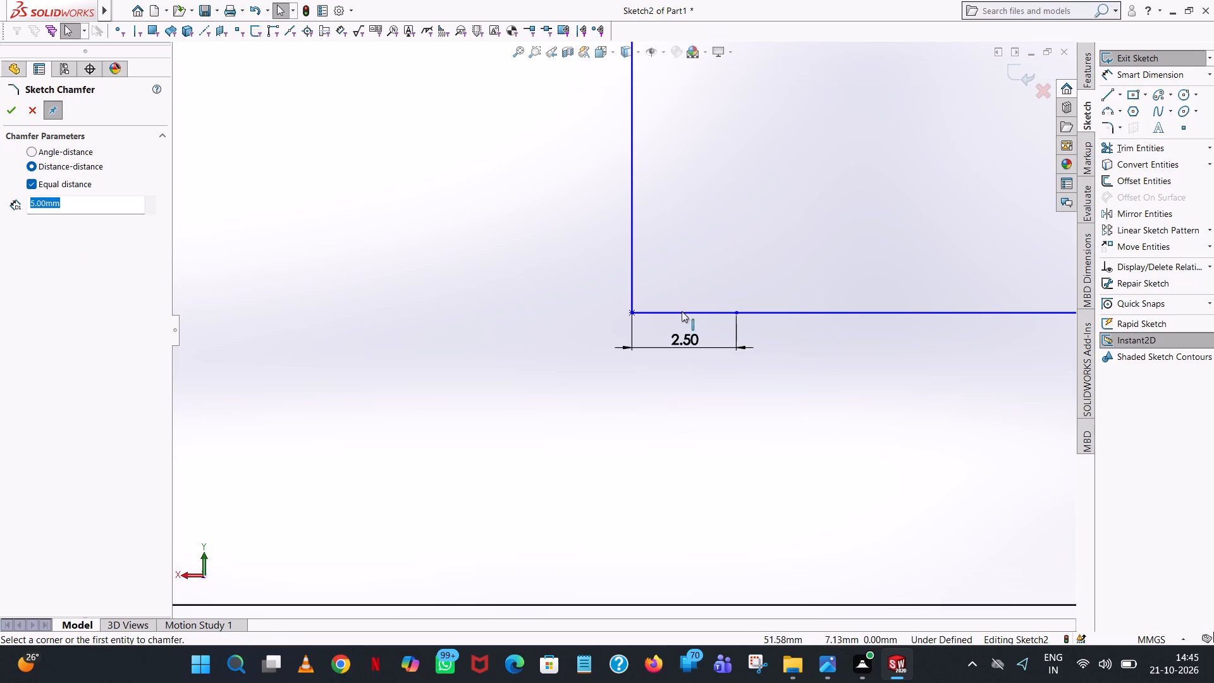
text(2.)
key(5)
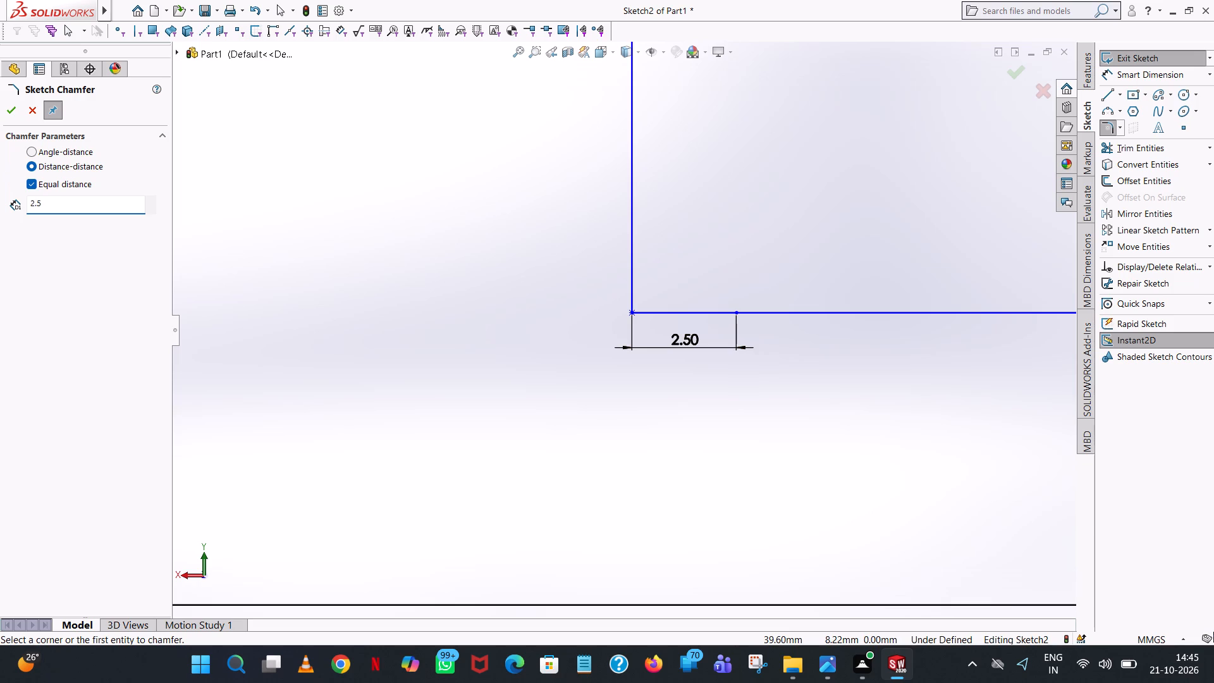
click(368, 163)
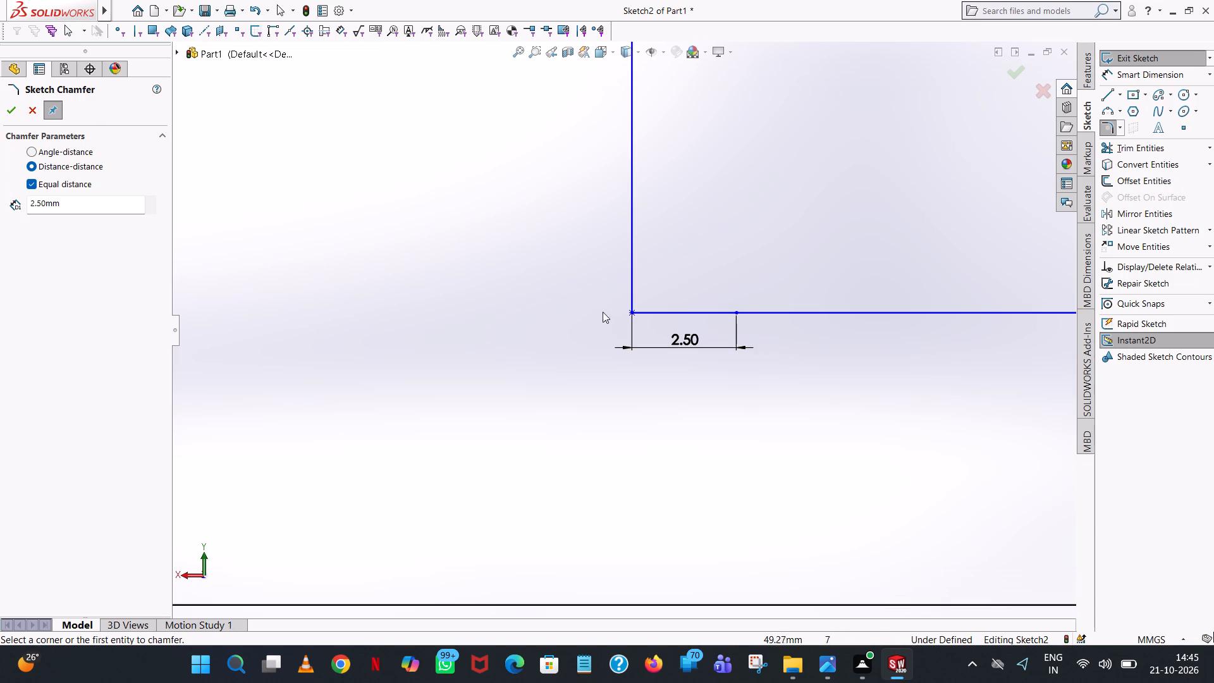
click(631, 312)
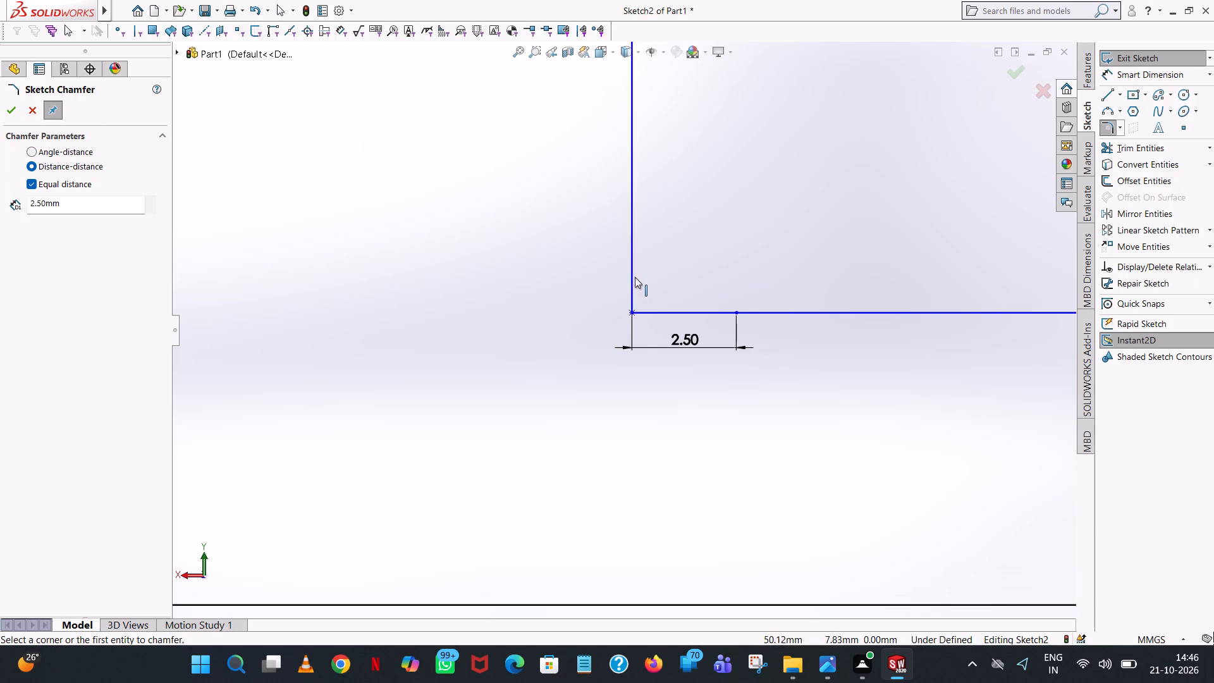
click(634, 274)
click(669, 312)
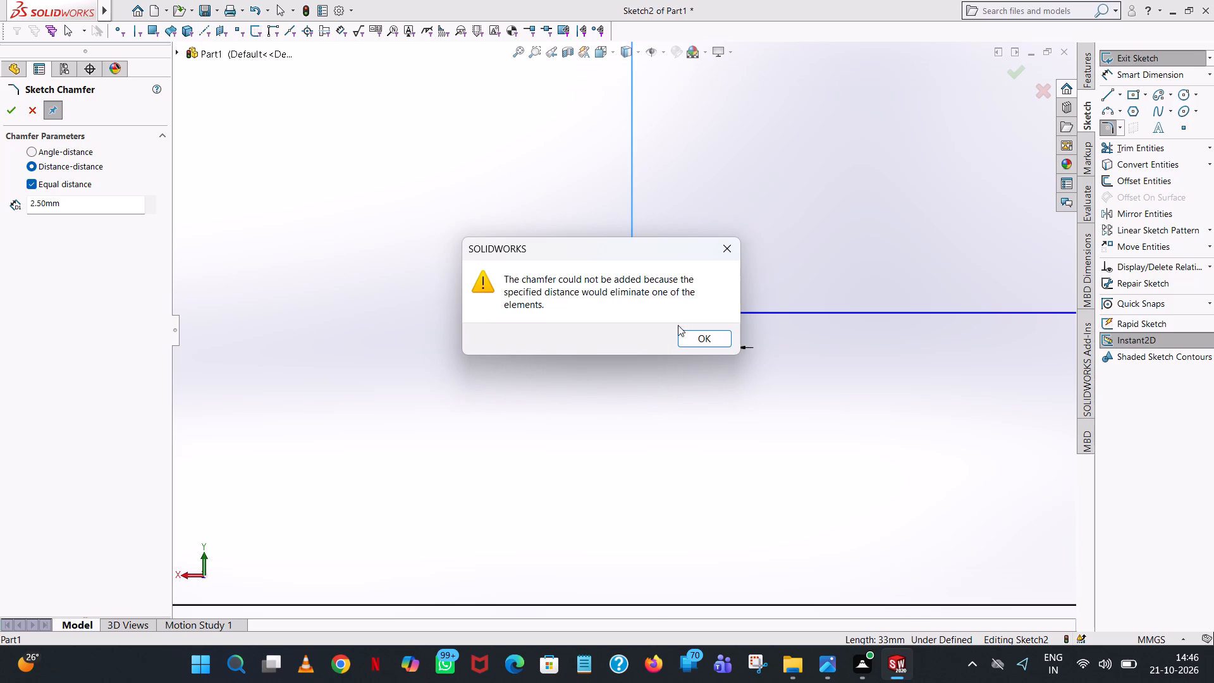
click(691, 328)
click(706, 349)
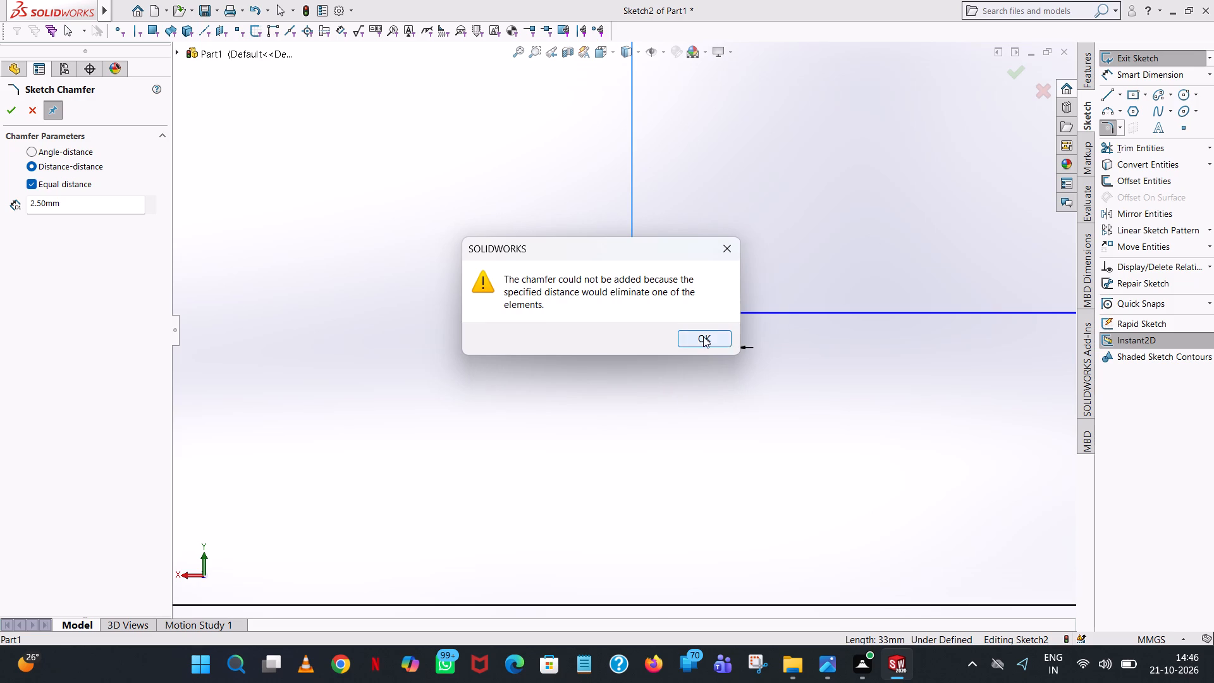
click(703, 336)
Trim away both horizontal segments of the lower step, using Trim to closest.
scroll(889, 393, up, 7)
click(1151, 149)
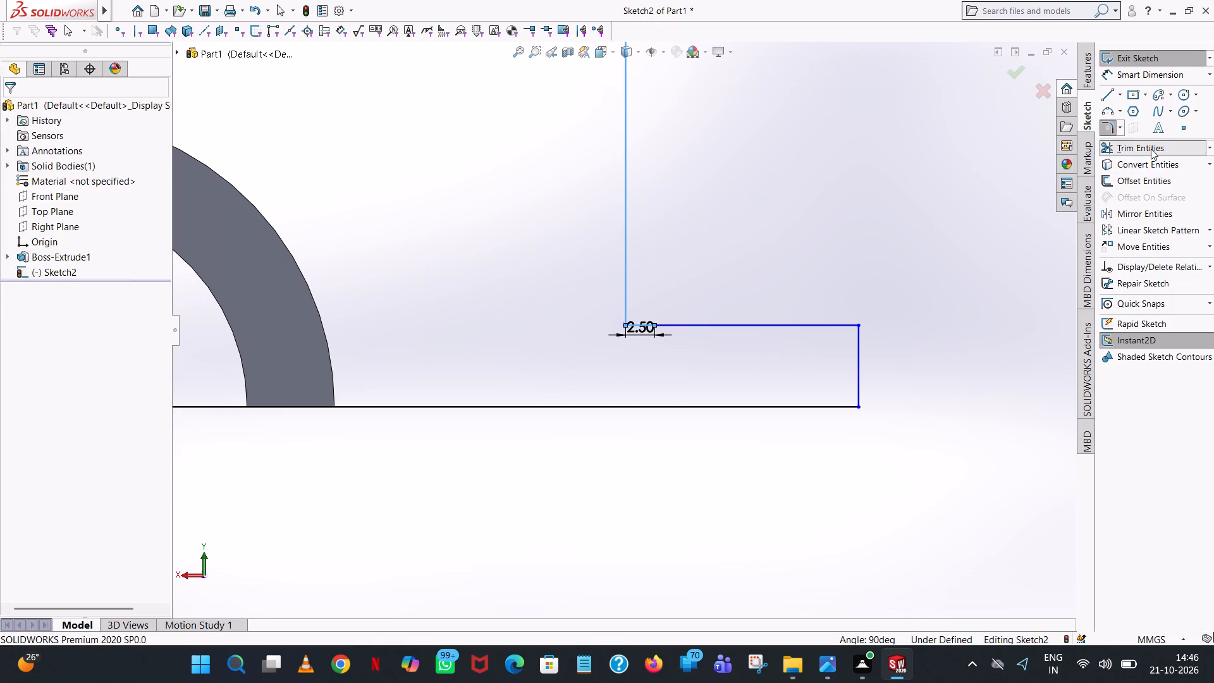
click(739, 322)
click(649, 328)
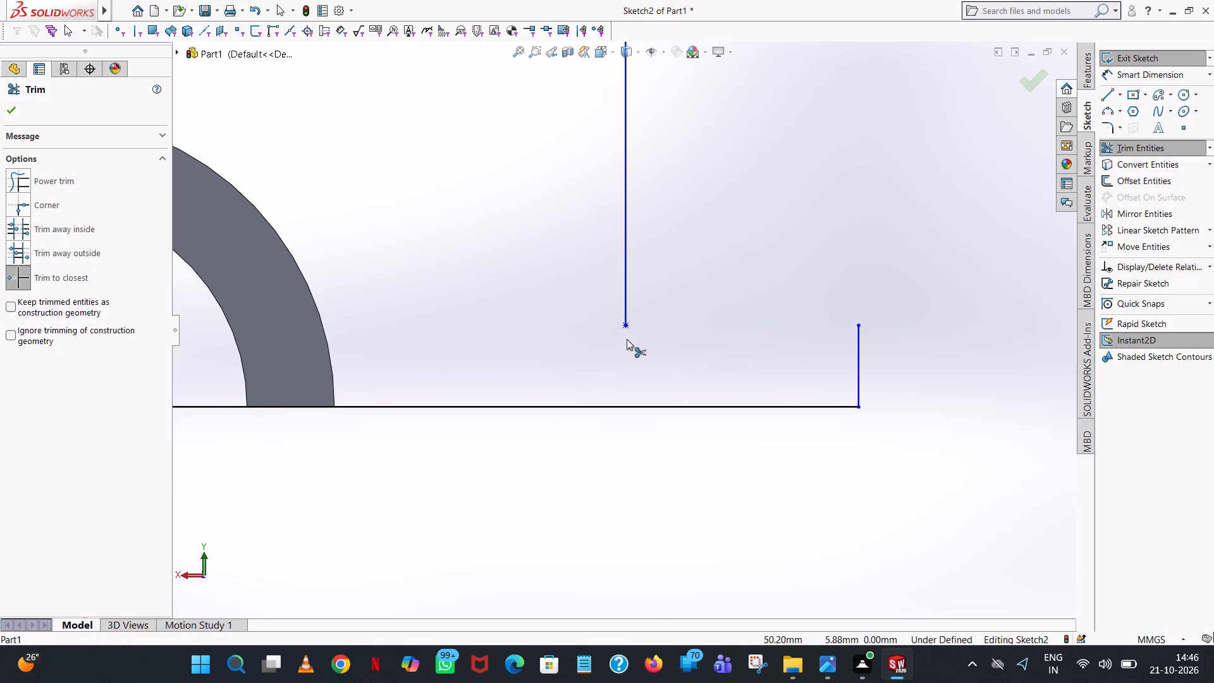
Sketch a 20 mm horizontal line from the 33 mm vertical line's lower end to the top of the outer vertical line.
click(1109, 92)
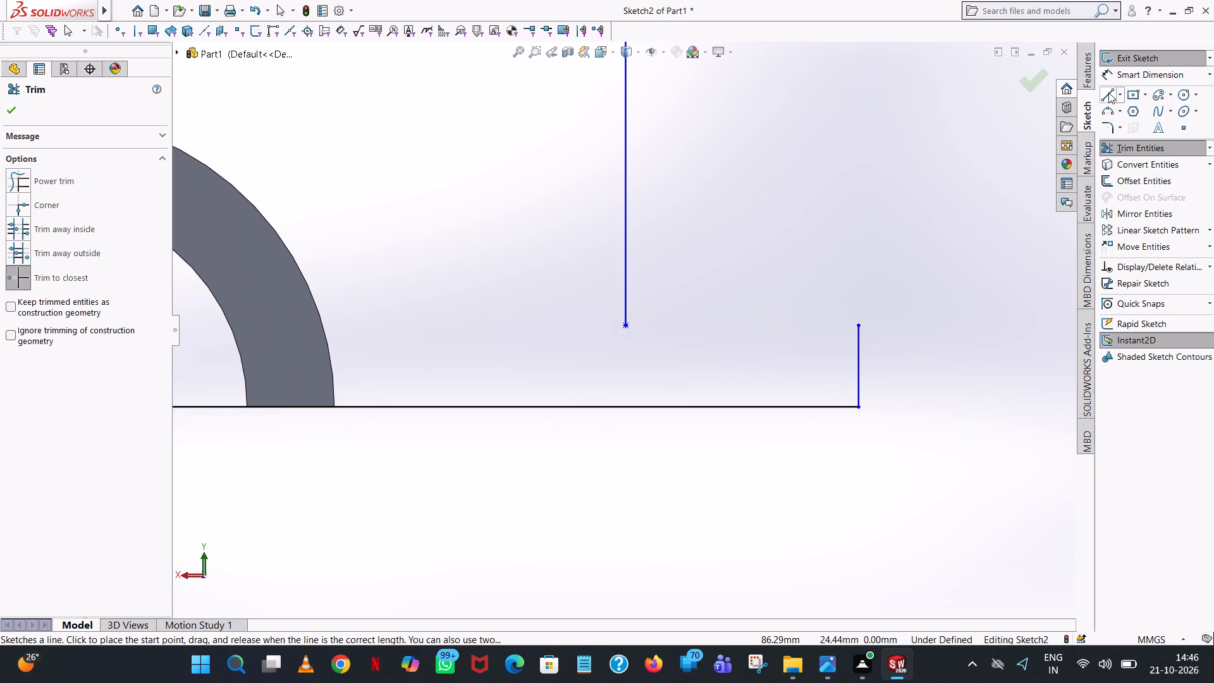
click(625, 326)
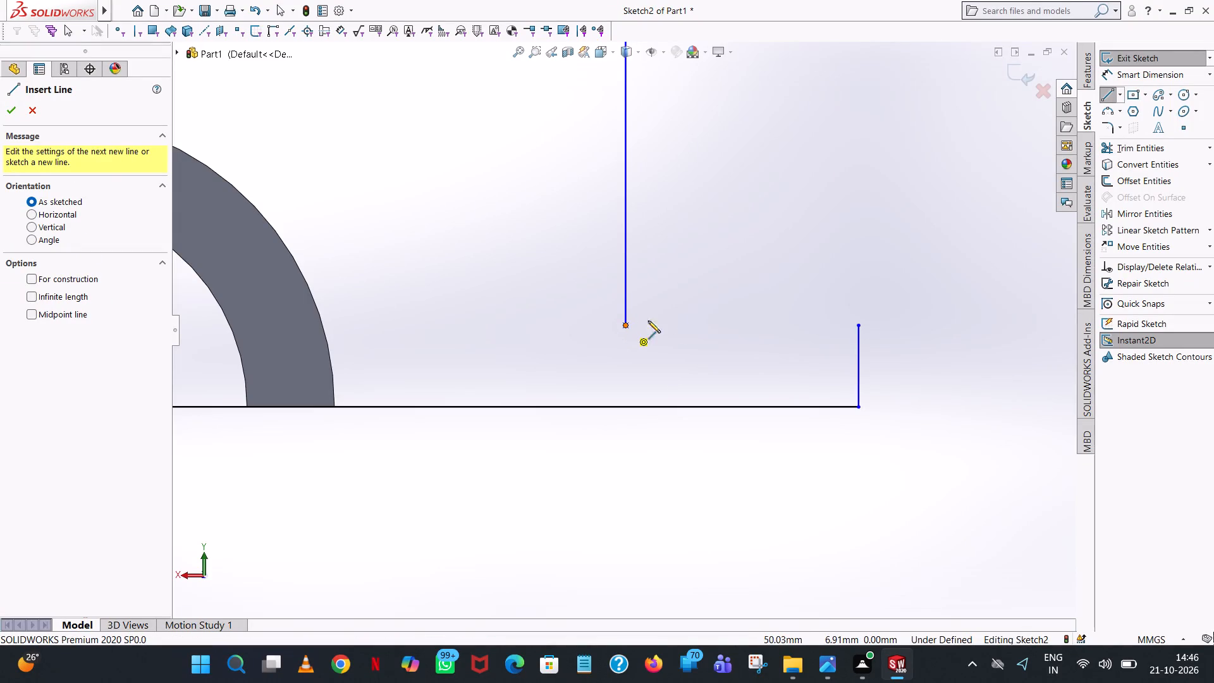
click(858, 326)
right_click(858, 326)
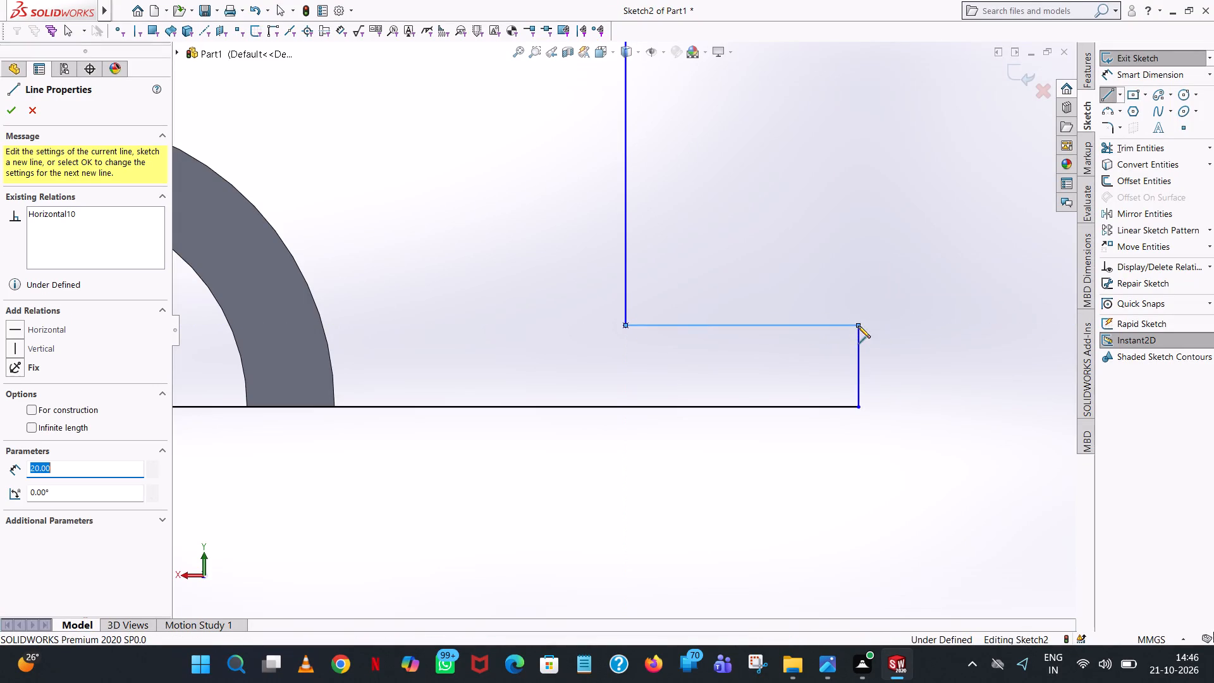
click(897, 341)
click(917, 214)
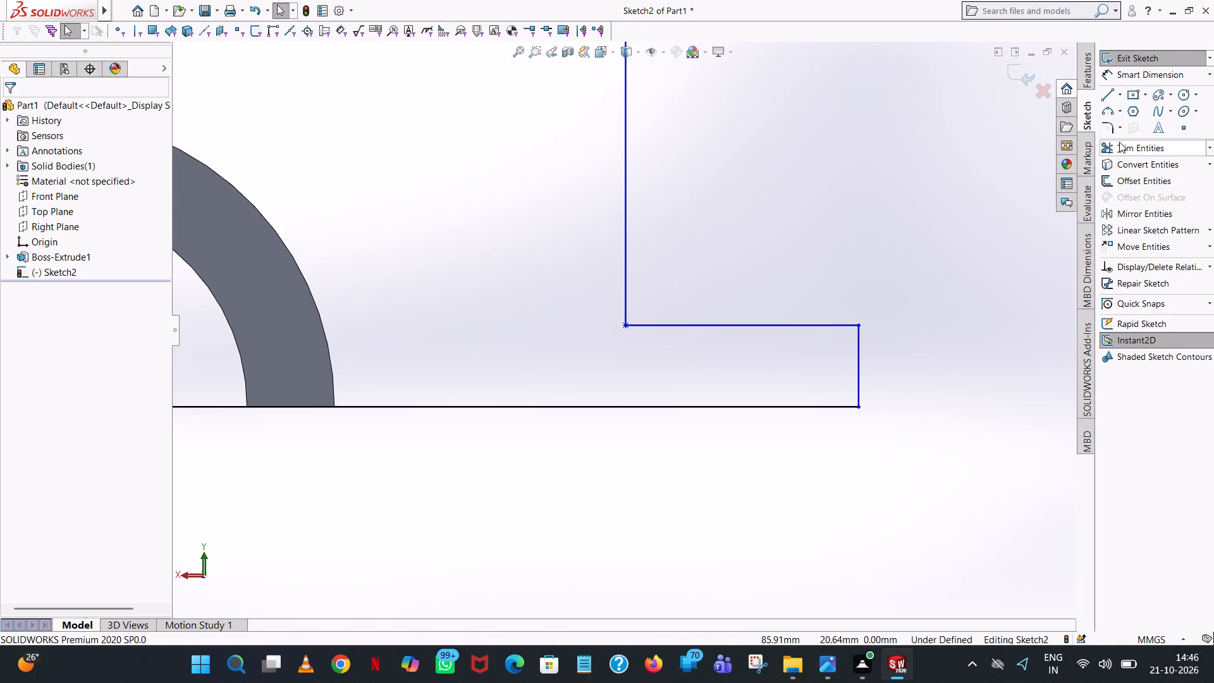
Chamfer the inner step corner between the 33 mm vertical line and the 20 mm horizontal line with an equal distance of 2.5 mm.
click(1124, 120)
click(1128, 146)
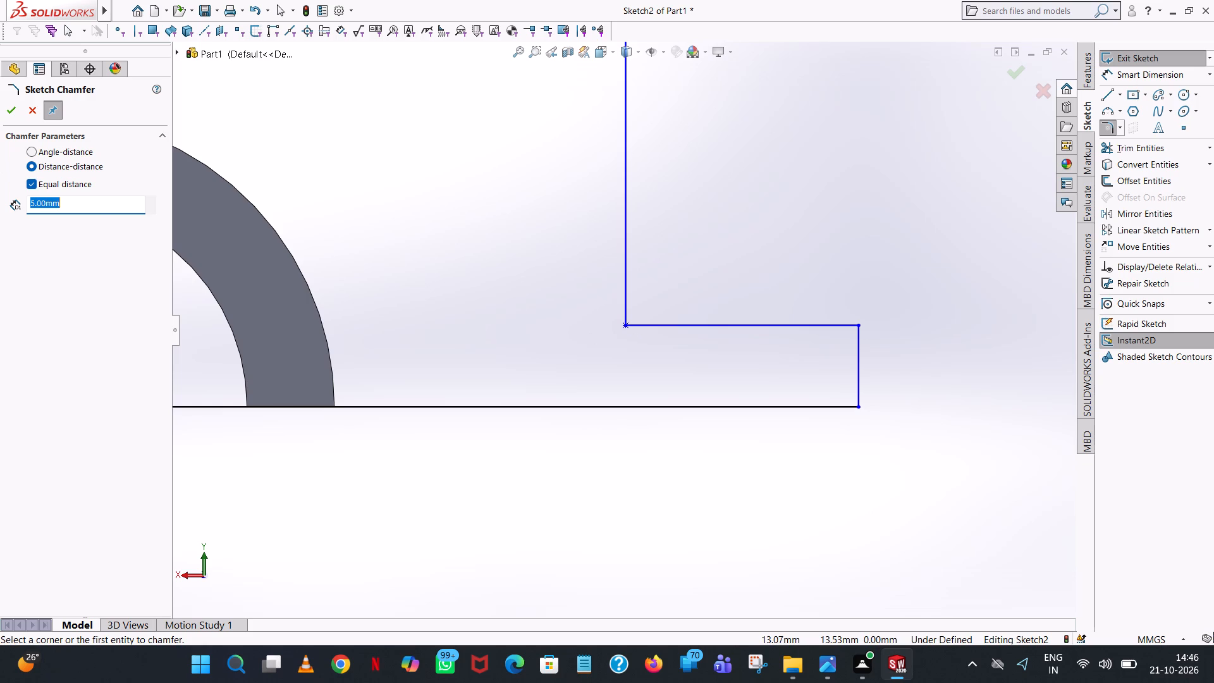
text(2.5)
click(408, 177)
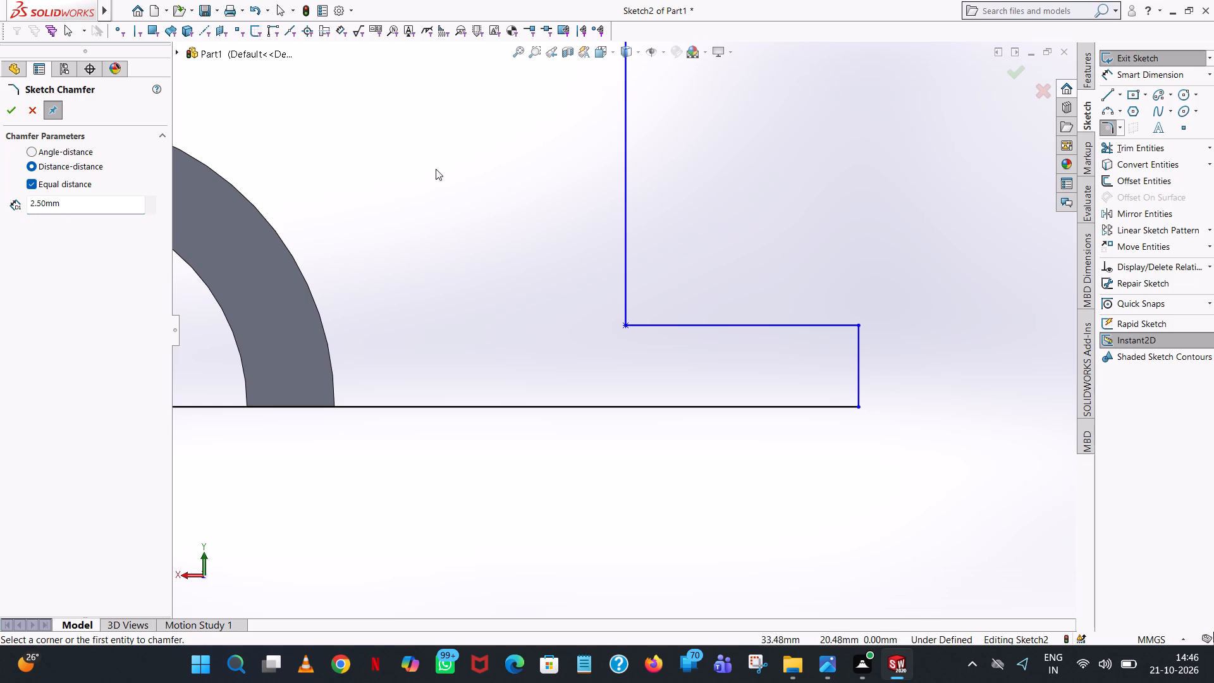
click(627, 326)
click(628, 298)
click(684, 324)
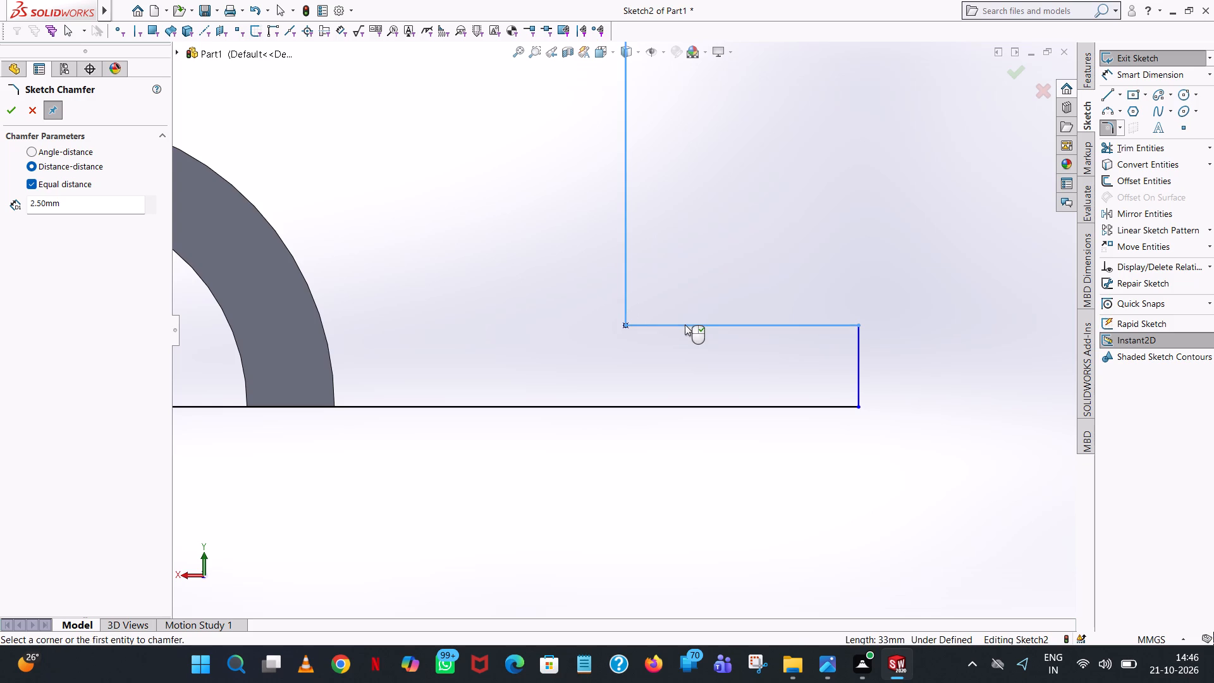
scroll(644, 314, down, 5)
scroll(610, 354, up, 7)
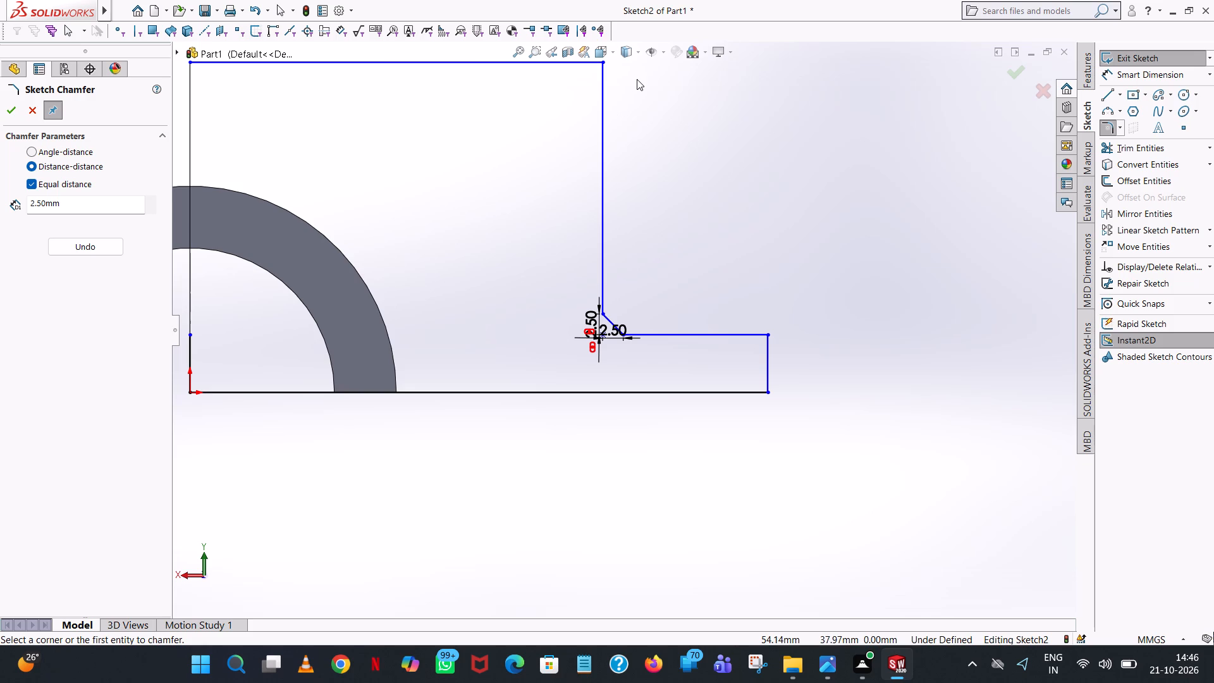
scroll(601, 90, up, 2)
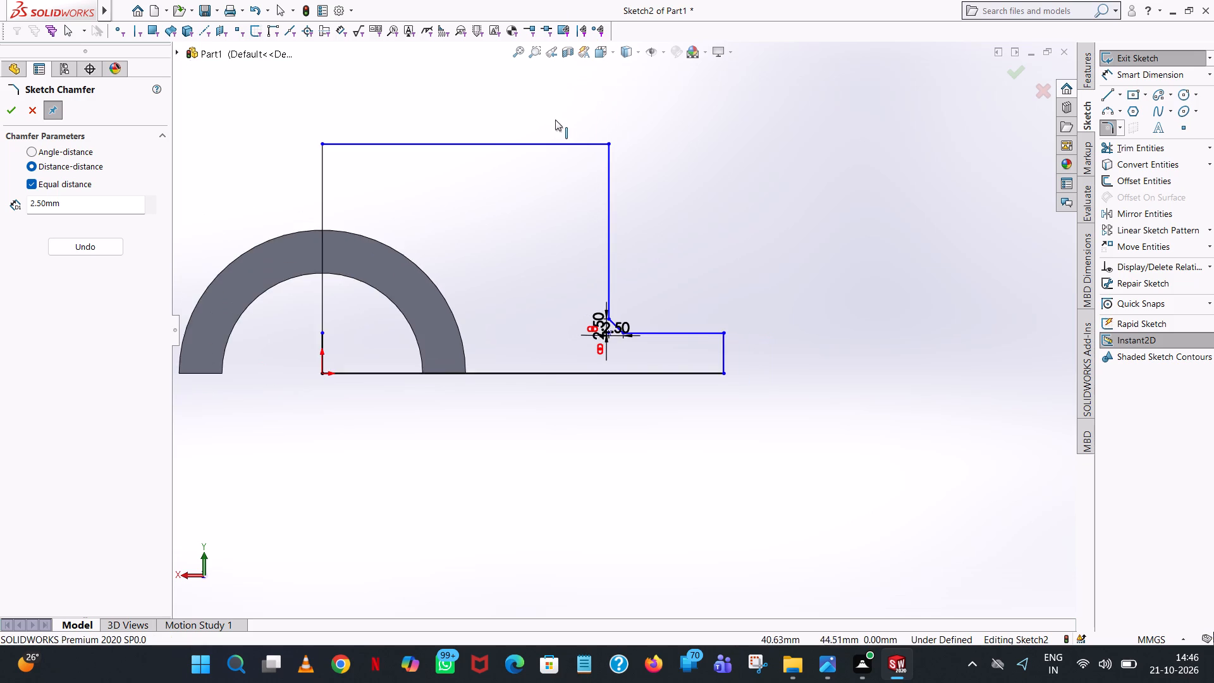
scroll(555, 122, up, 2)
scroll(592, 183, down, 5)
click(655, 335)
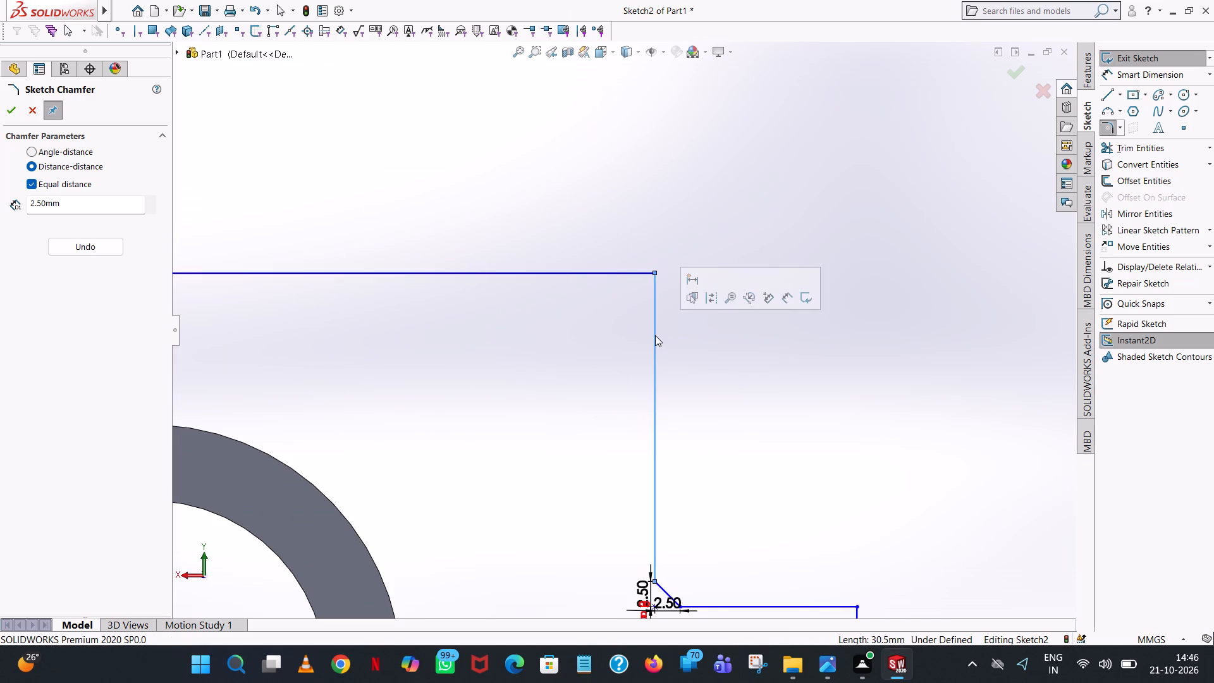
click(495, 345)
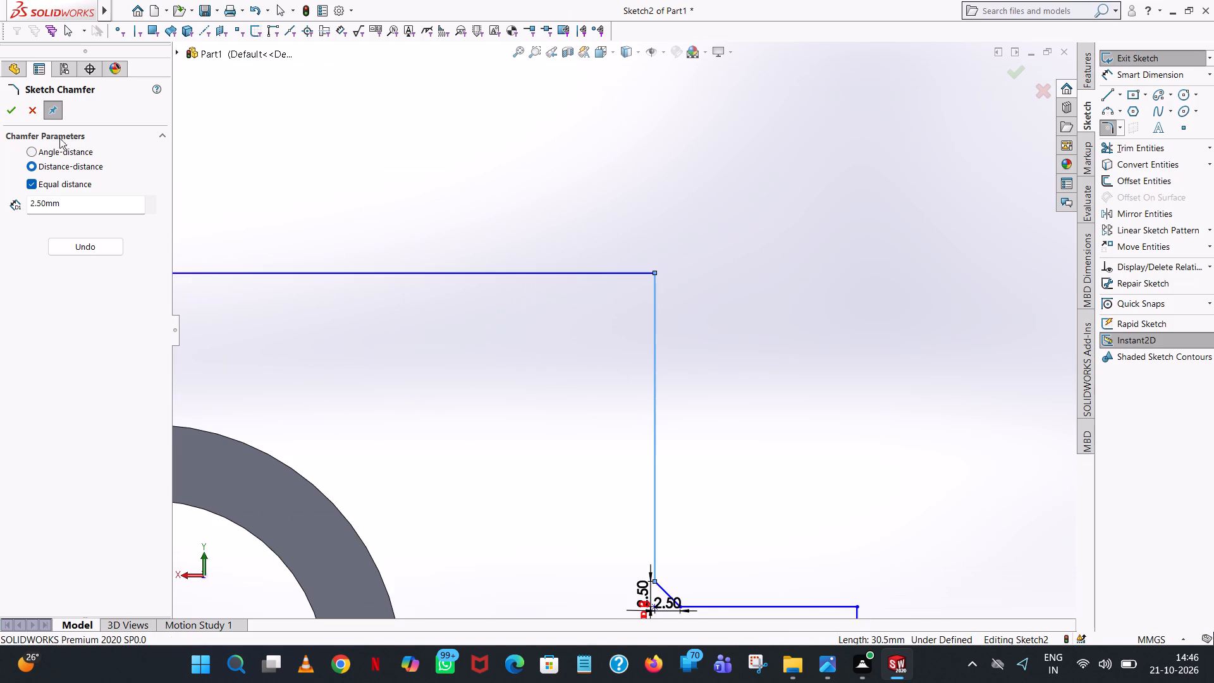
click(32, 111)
Examine the chamfered inner step corner and the overall shape of the stepped profile.
click(657, 383)
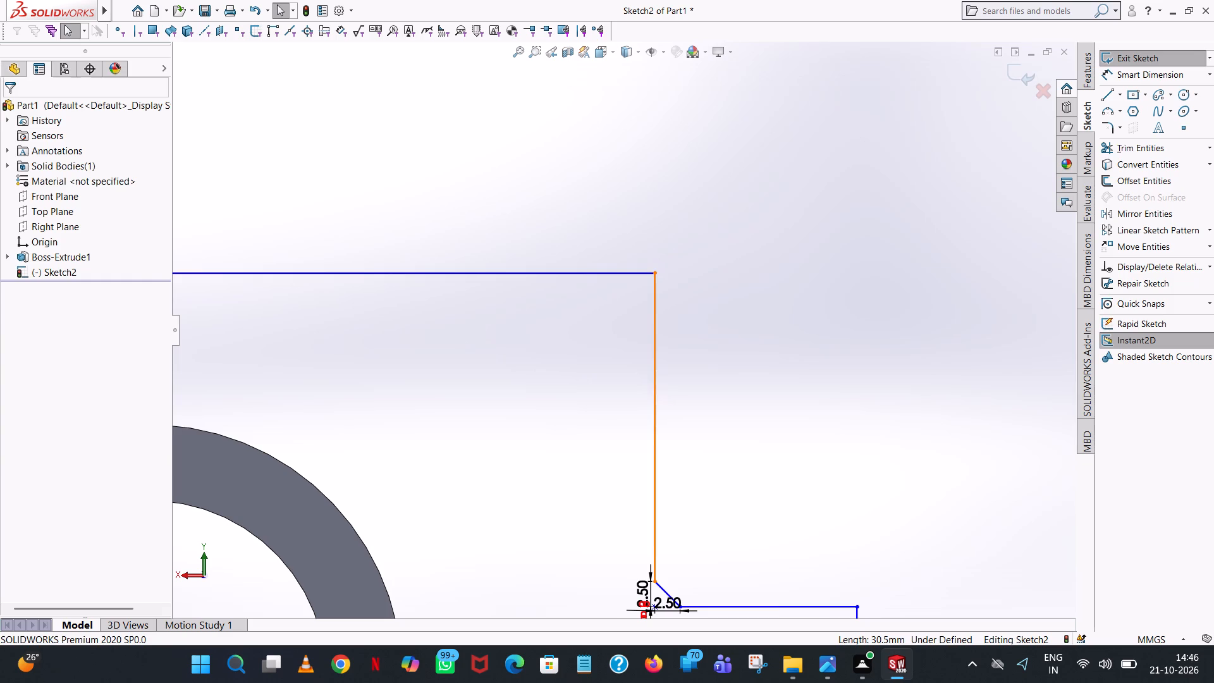
scroll(676, 385, up, 6)
click(728, 290)
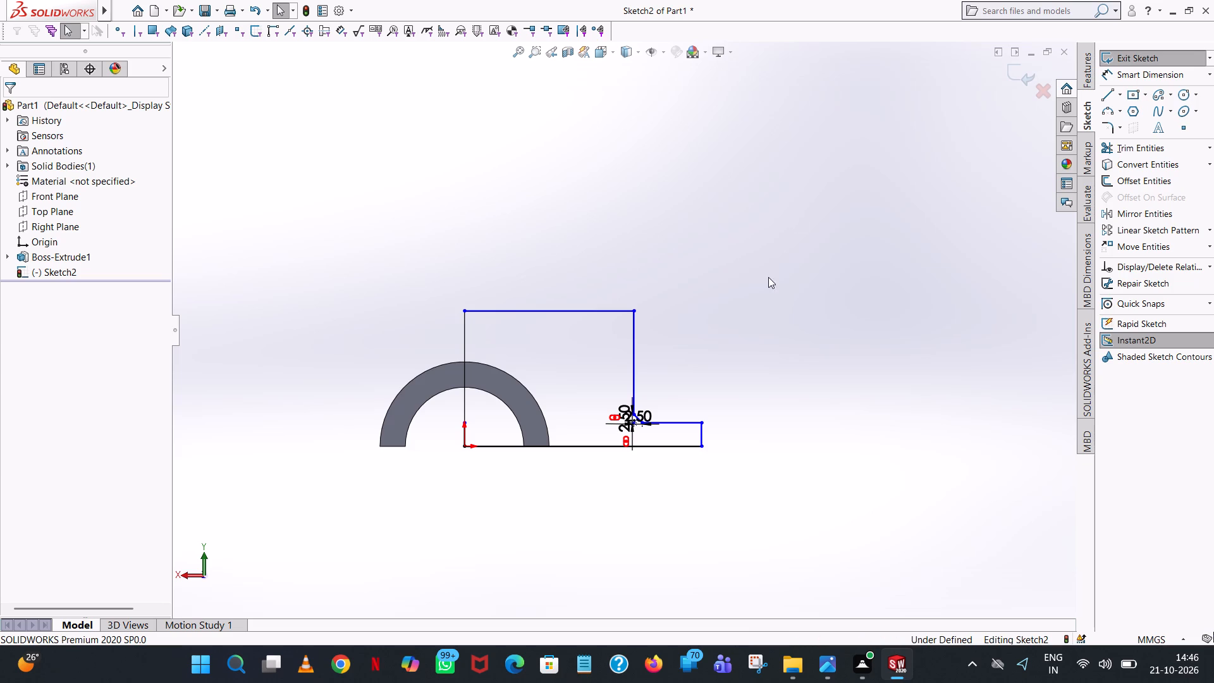
scroll(696, 398, down, 5)
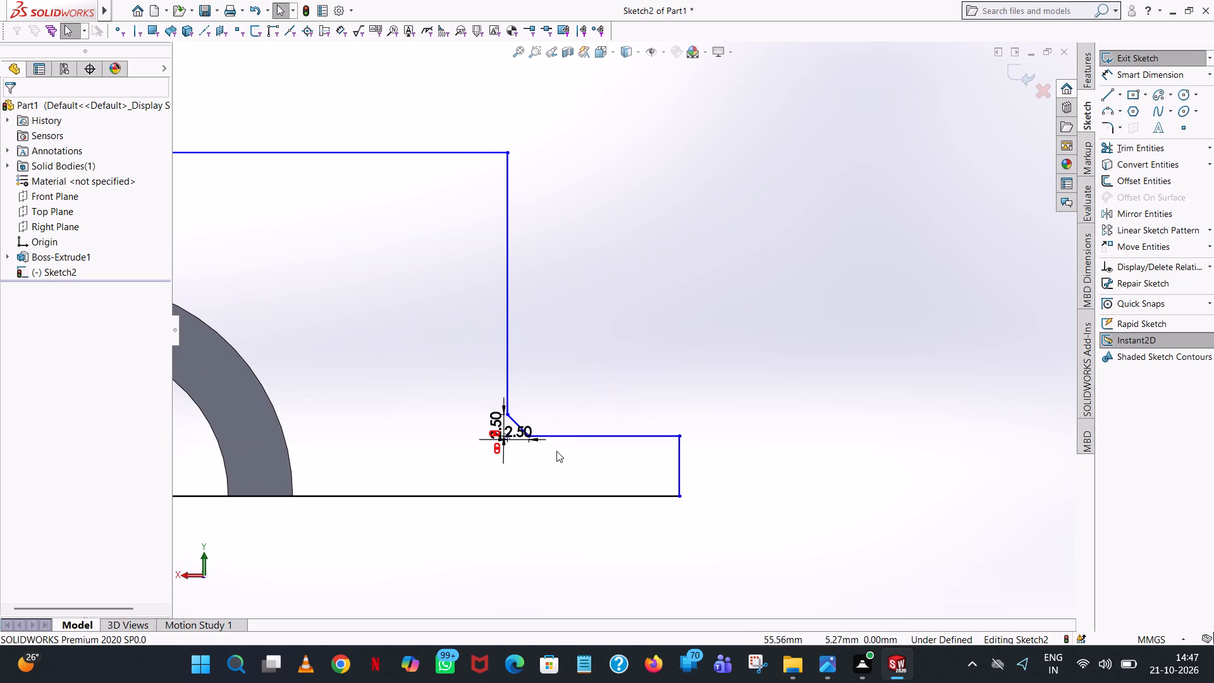
scroll(556, 451, down, 5)
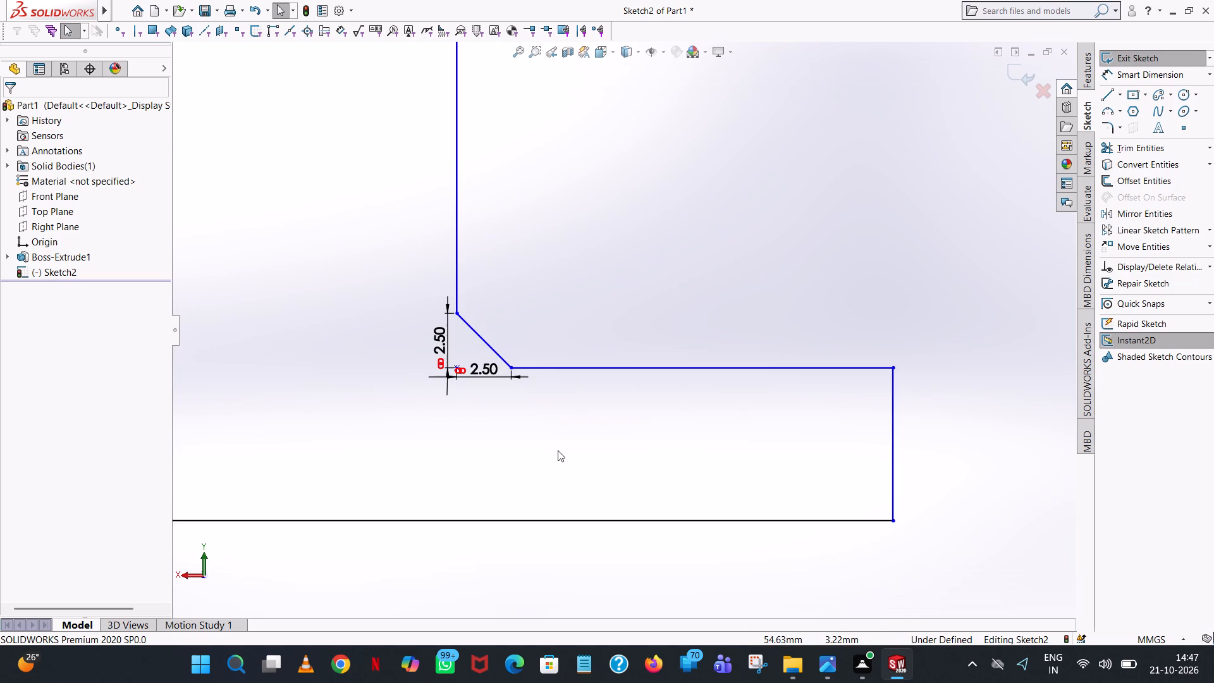
scroll(513, 352, up, 4)
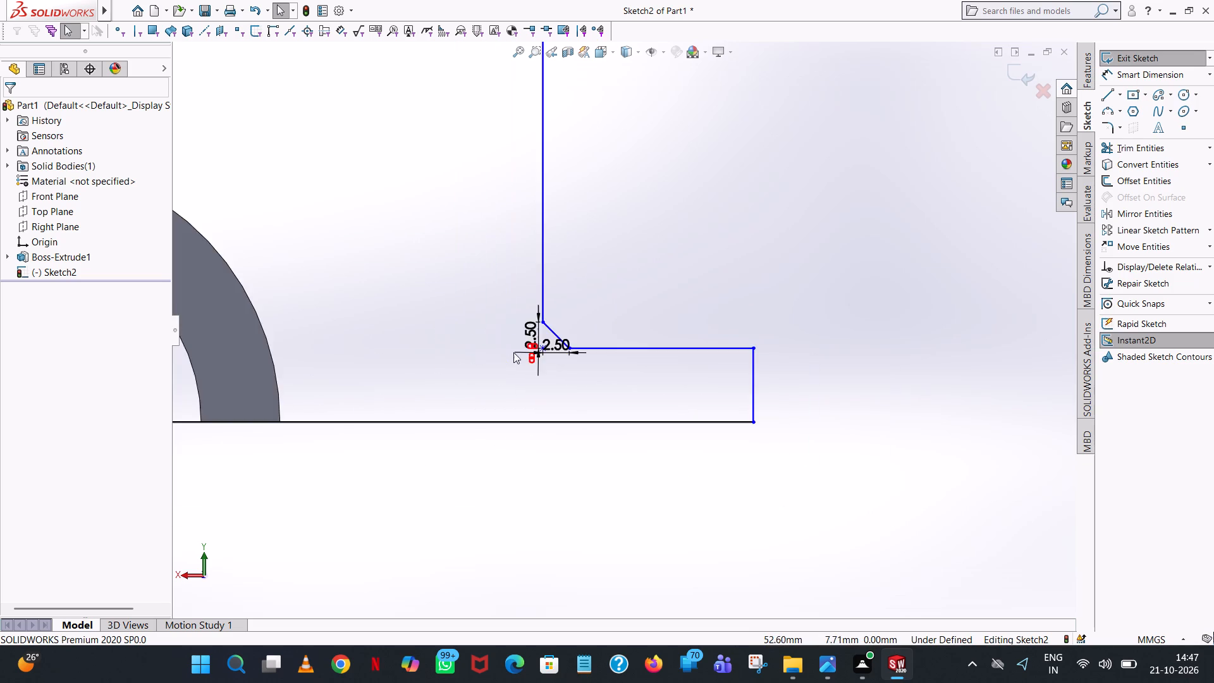
scroll(576, 297, up, 3)
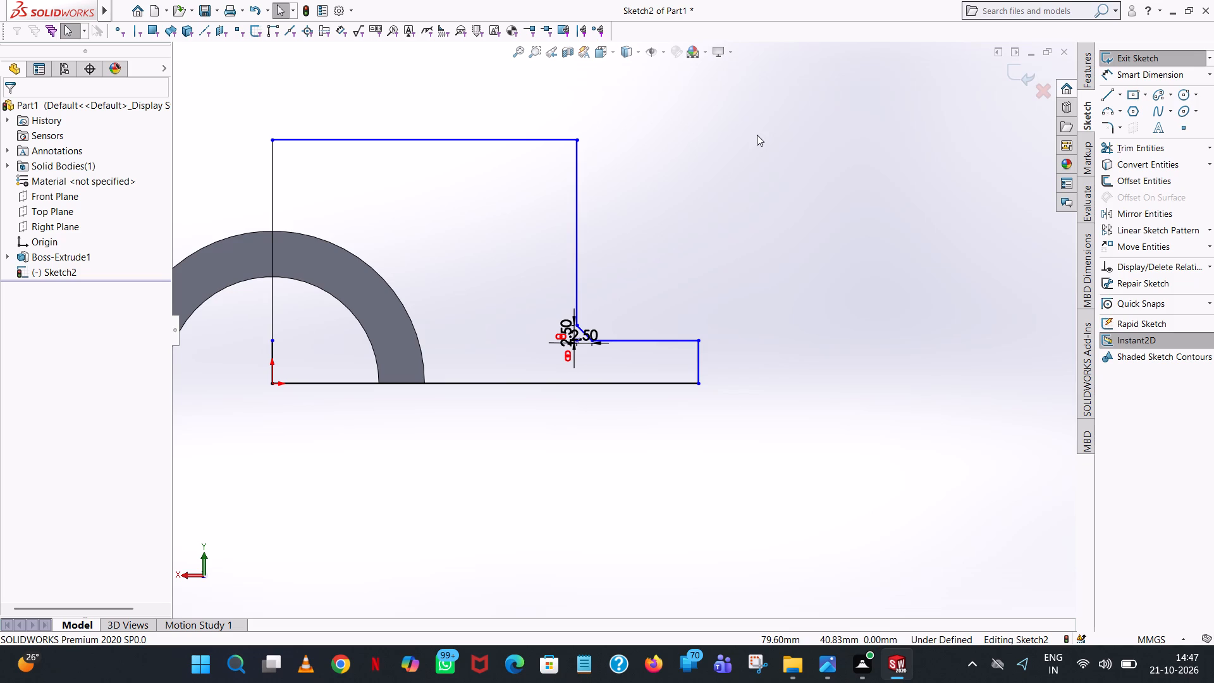
click(757, 135)
Trim away the chamfer, the lines beside it, the top horizontal line and the vertical line above the origin, using Trim to closest.
click(1107, 89)
scroll(843, 229, up, 5)
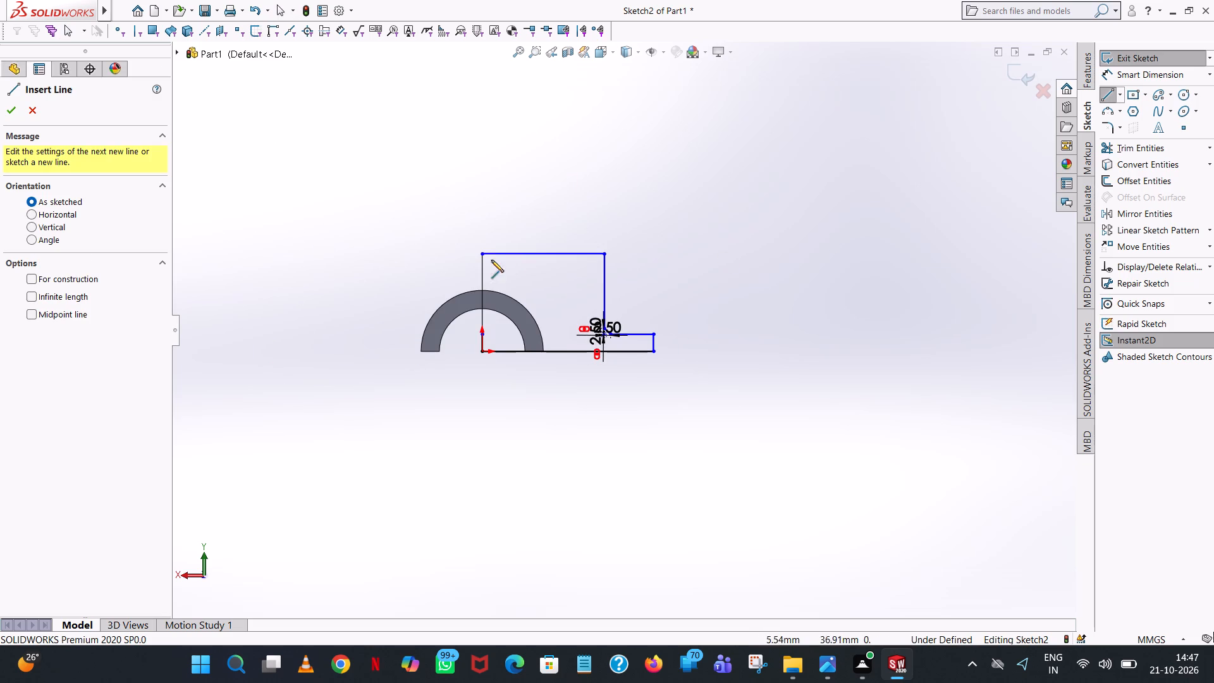
click(1154, 148)
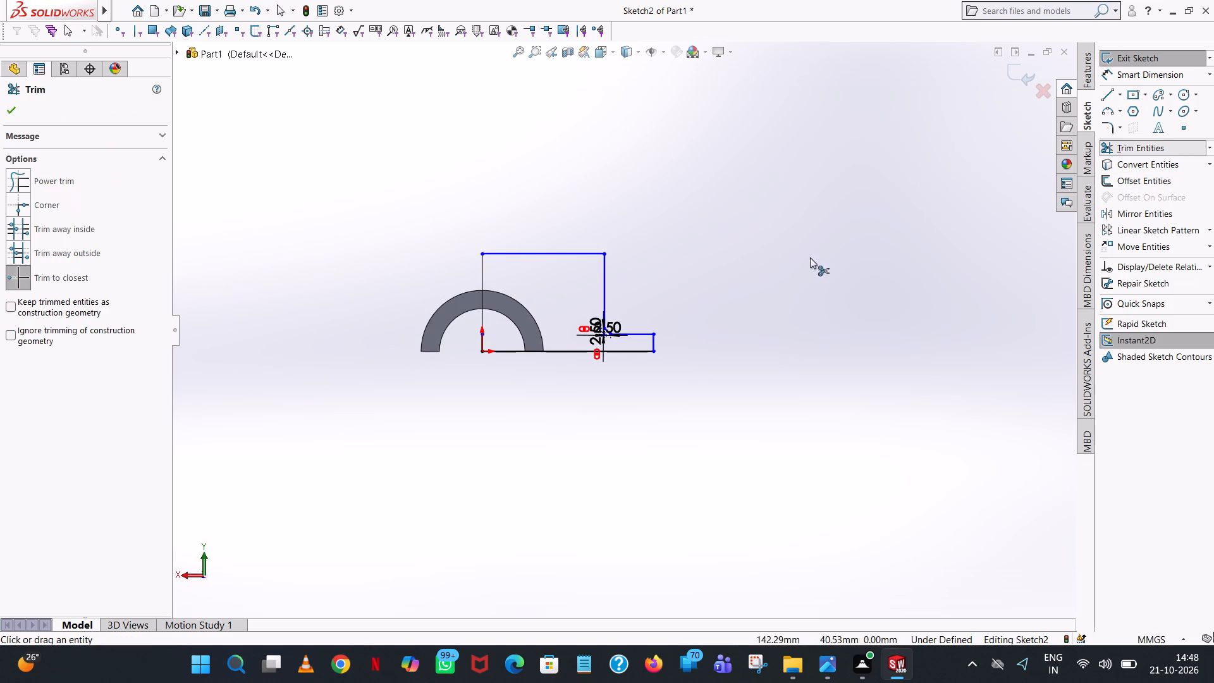
click(601, 286)
click(606, 311)
click(611, 336)
click(611, 330)
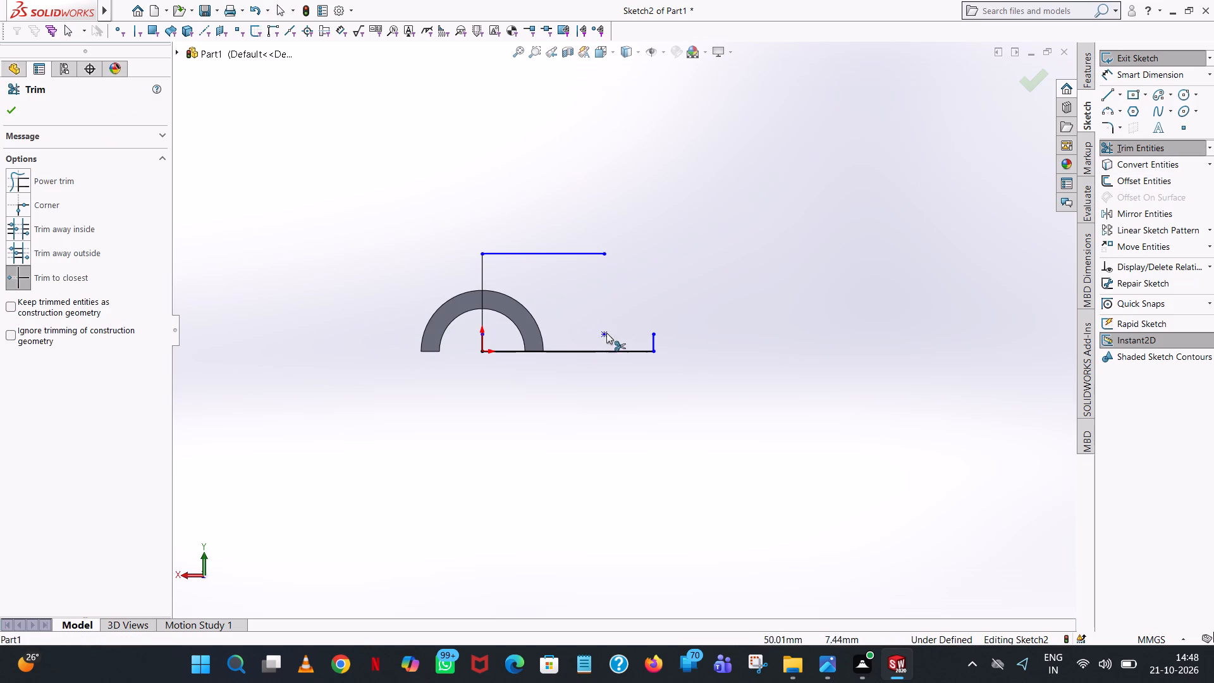
click(608, 332)
click(596, 333)
click(594, 255)
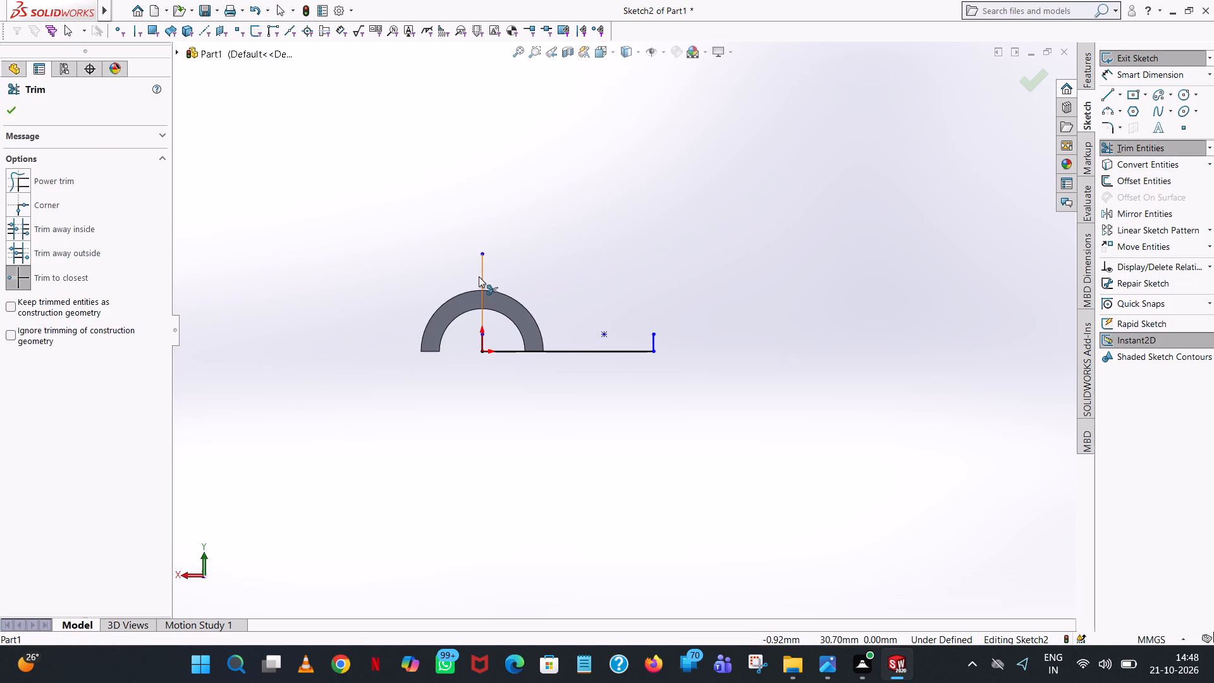
click(479, 276)
click(16, 106)
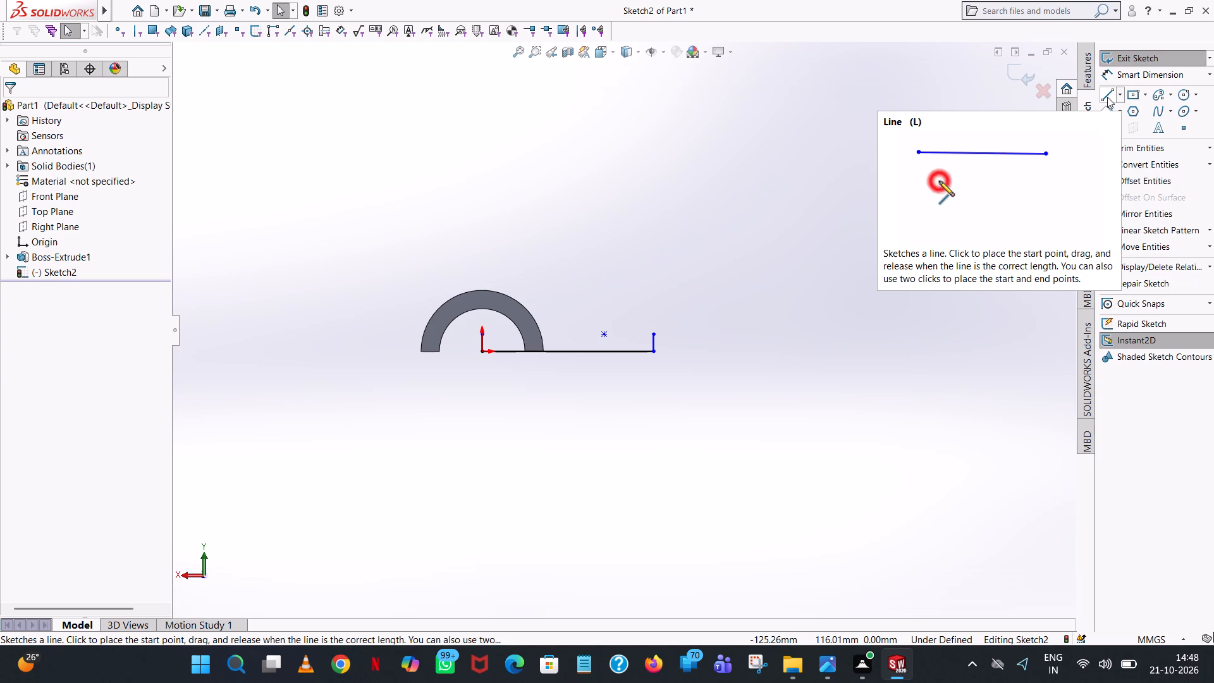
Sketch a vertical line upward from the origin and set its length to 48 mm.
click(1107, 97)
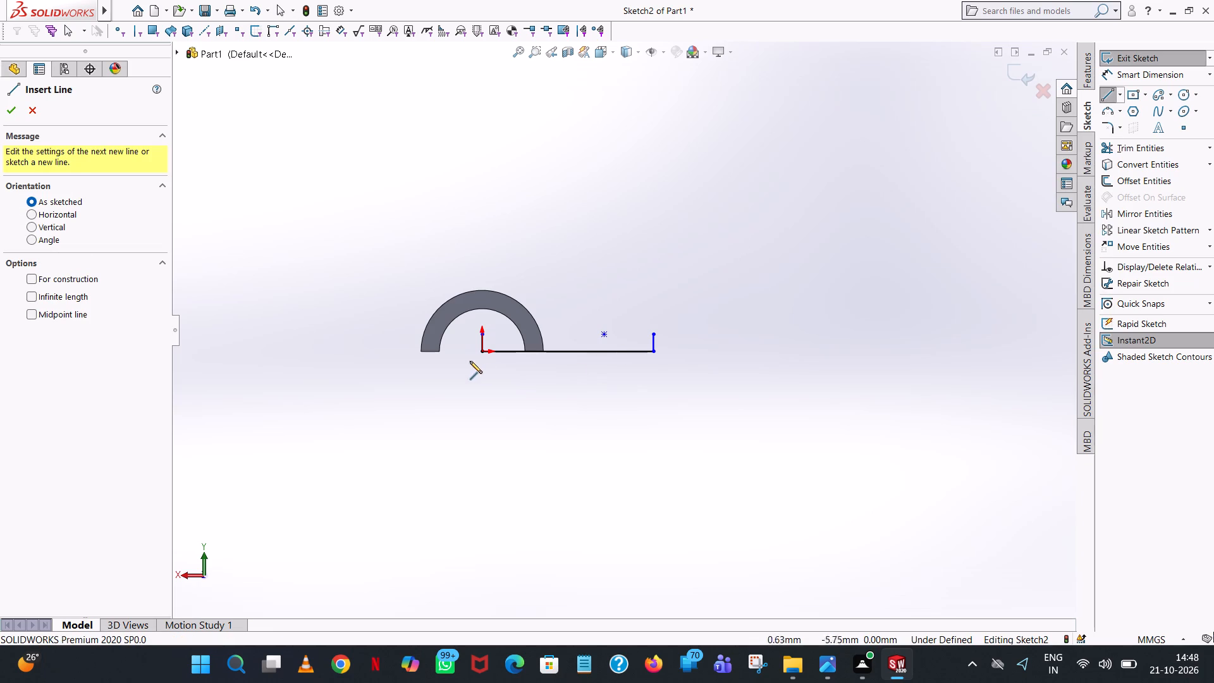
click(484, 355)
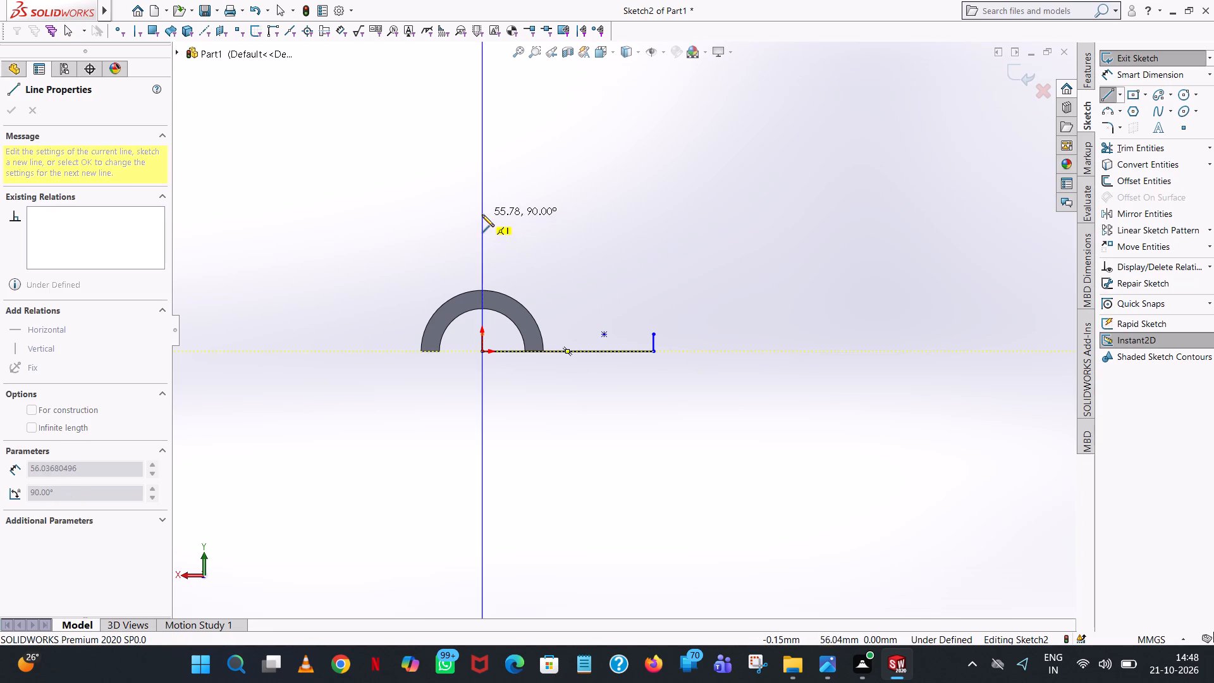
click(482, 214)
right_click(480, 216)
click(511, 219)
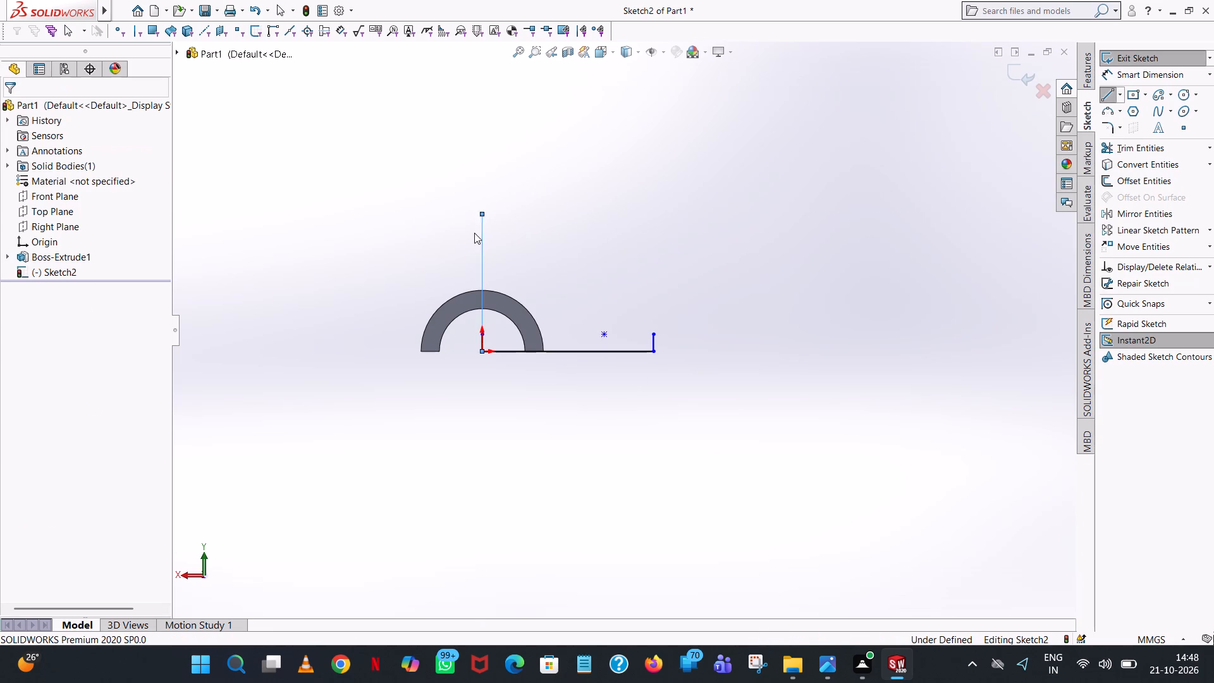
click(483, 243)
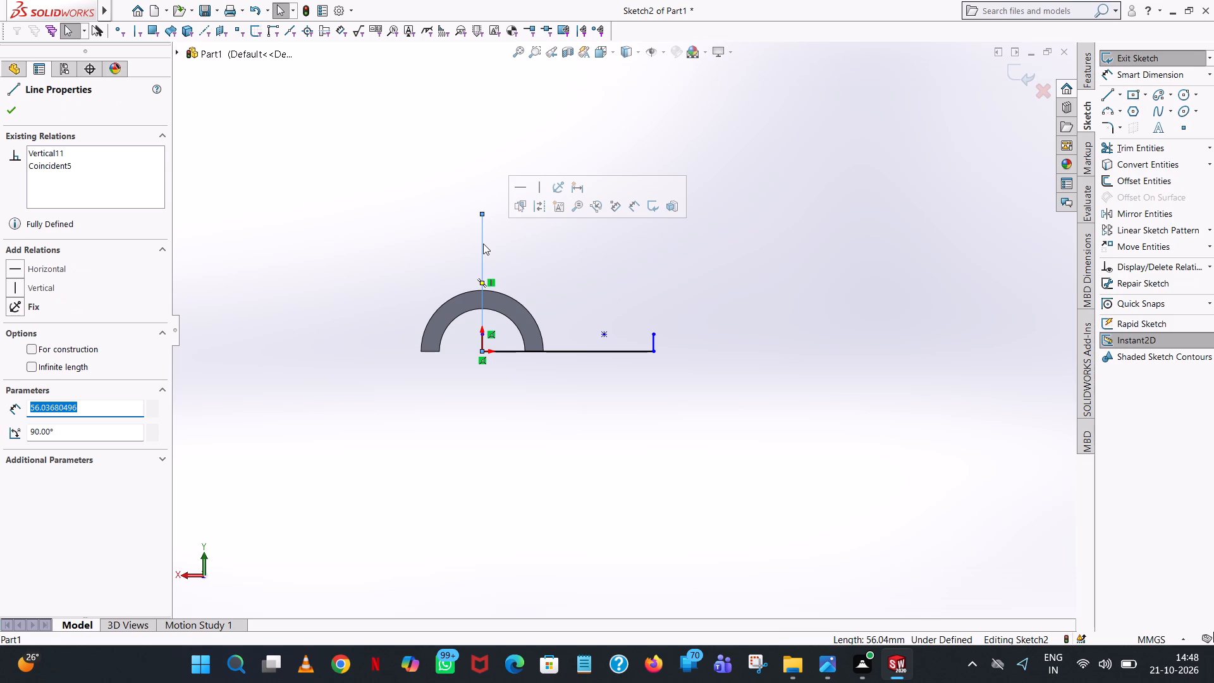
text(48)
key(Return)
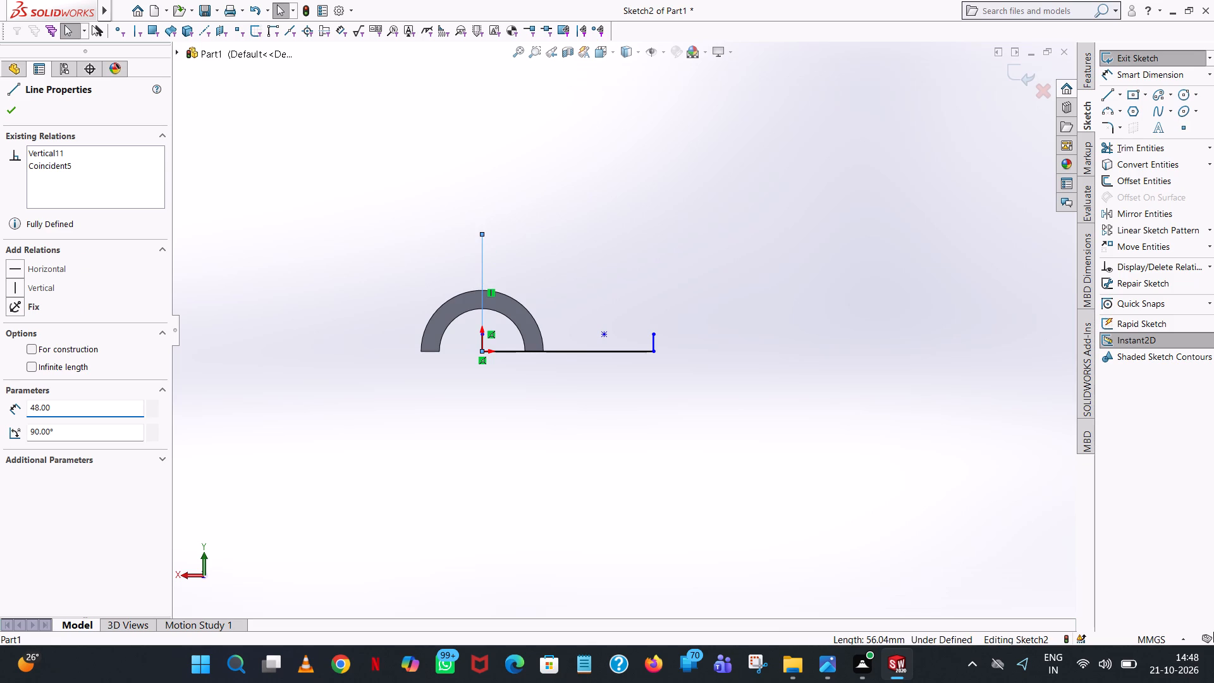
click(611, 156)
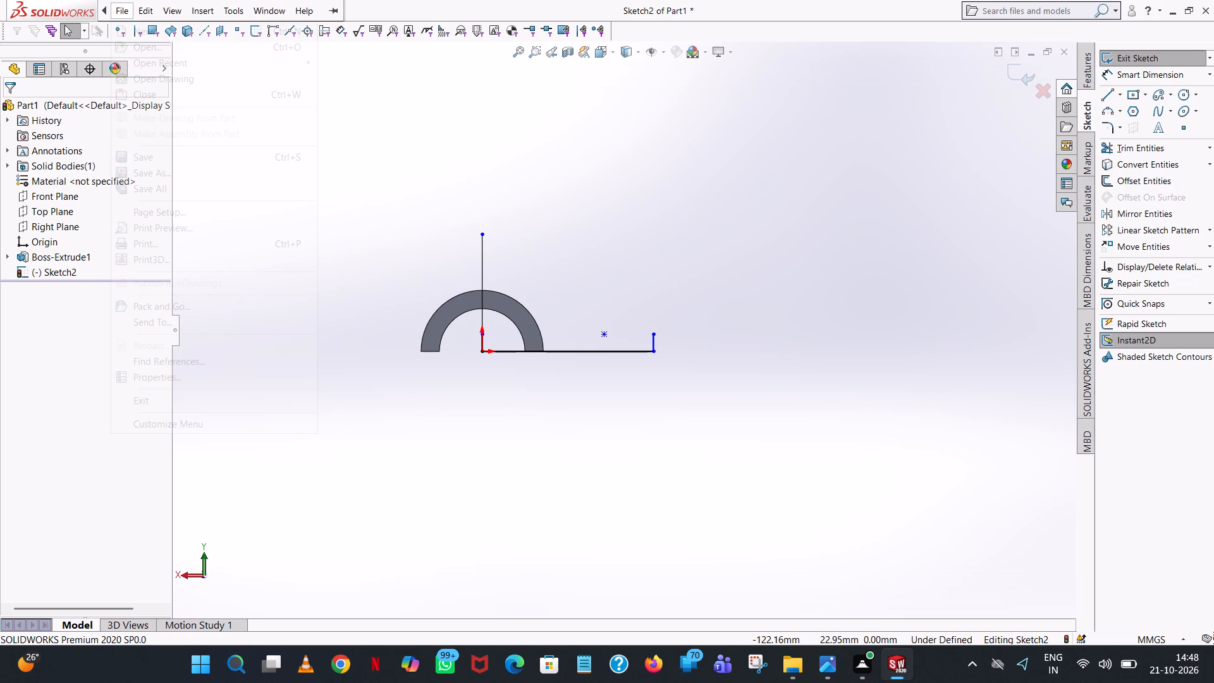
Sketch a 40 mm horizontal line from the upper end of the 48 mm vertical line toward the step side.
click(1108, 92)
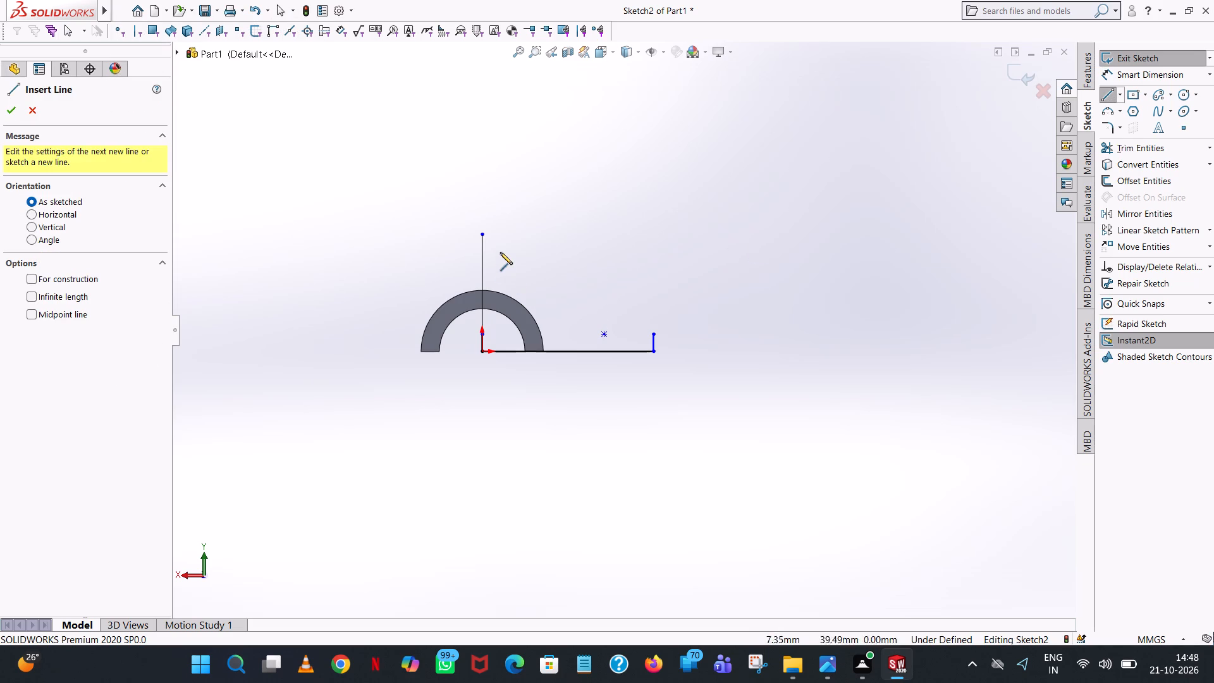
click(484, 235)
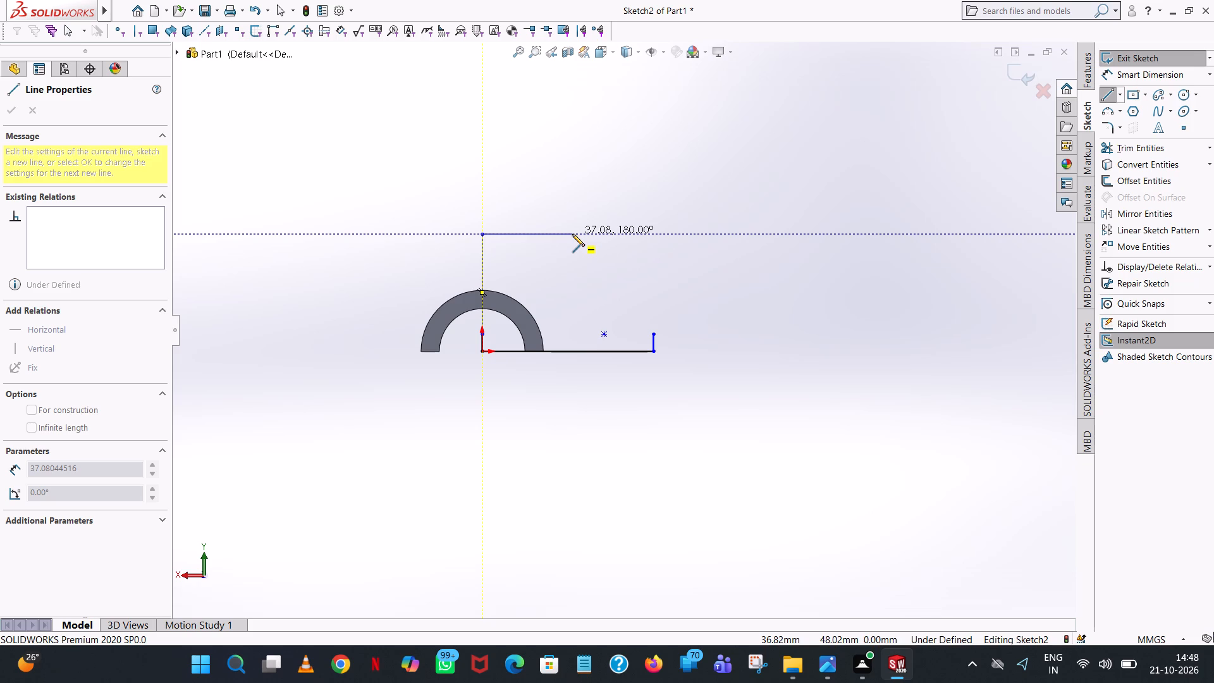
click(572, 234)
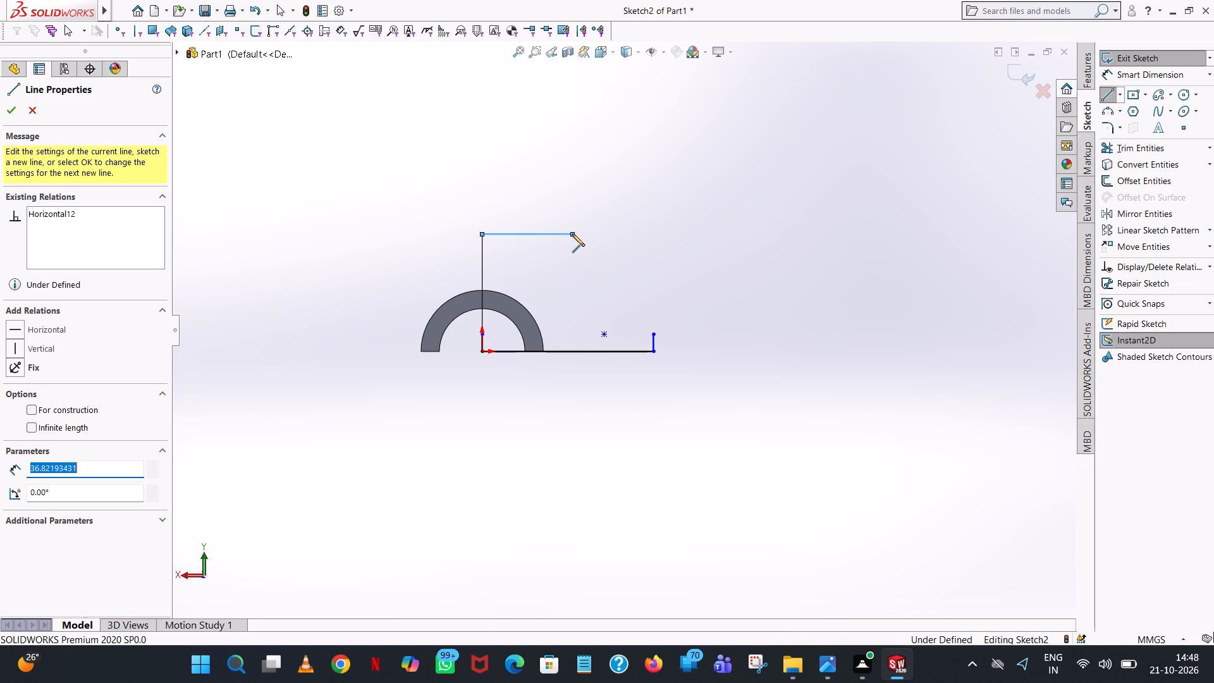
text(40)
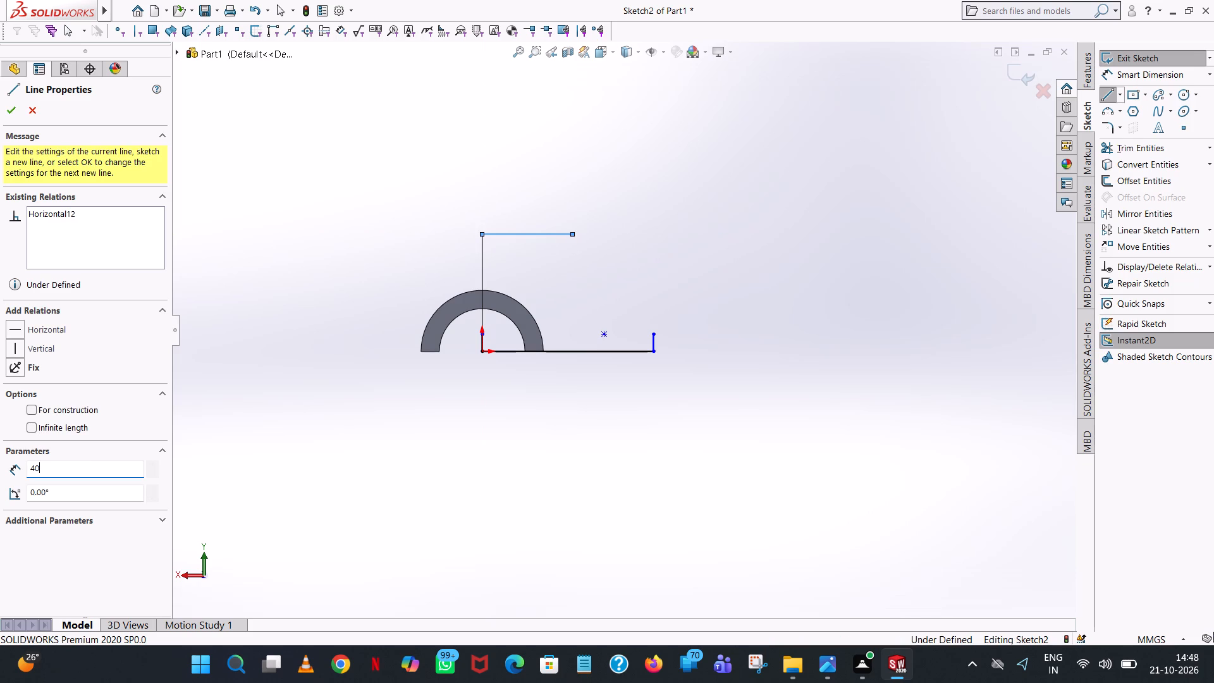
key(Return)
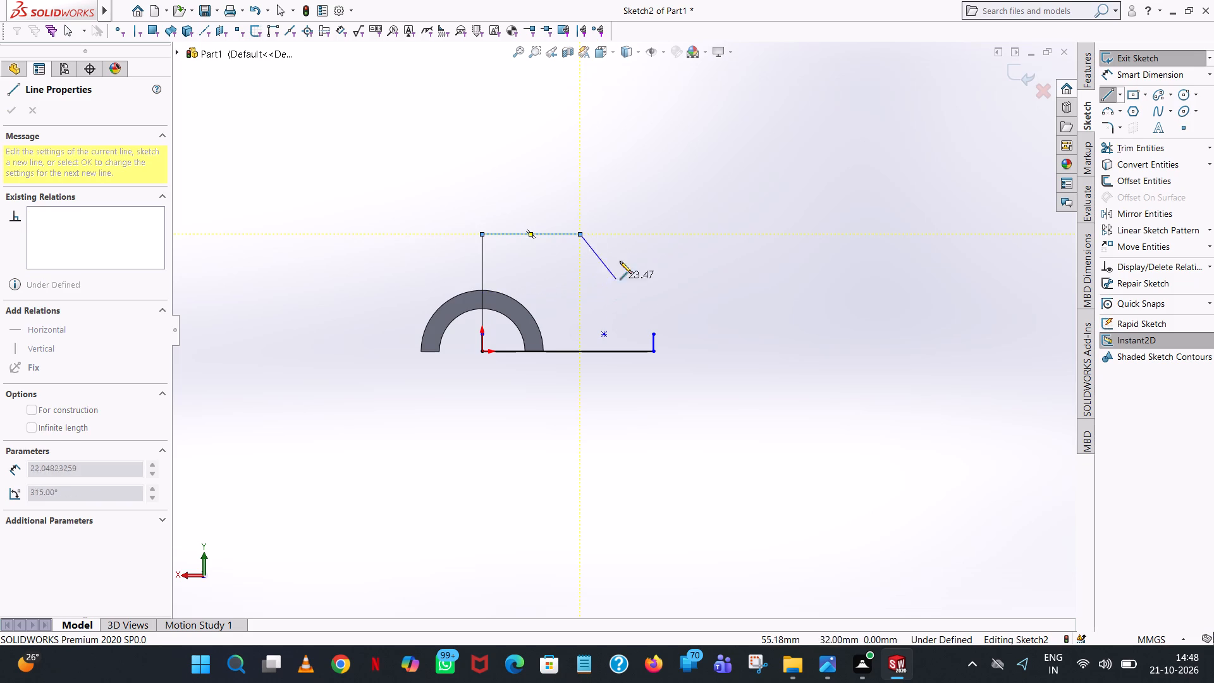
right_click(625, 246)
click(668, 261)
Set the top horizontal line's length to 30 mm.
click(543, 236)
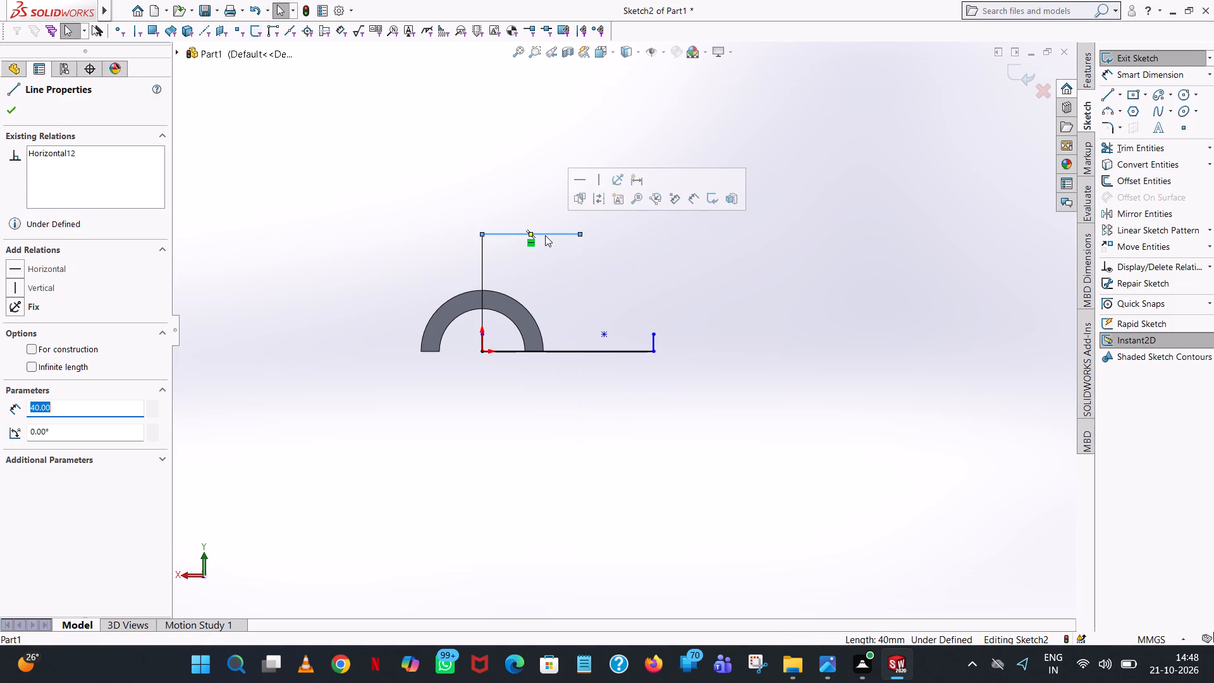
text(30)
key(Return)
click(662, 166)
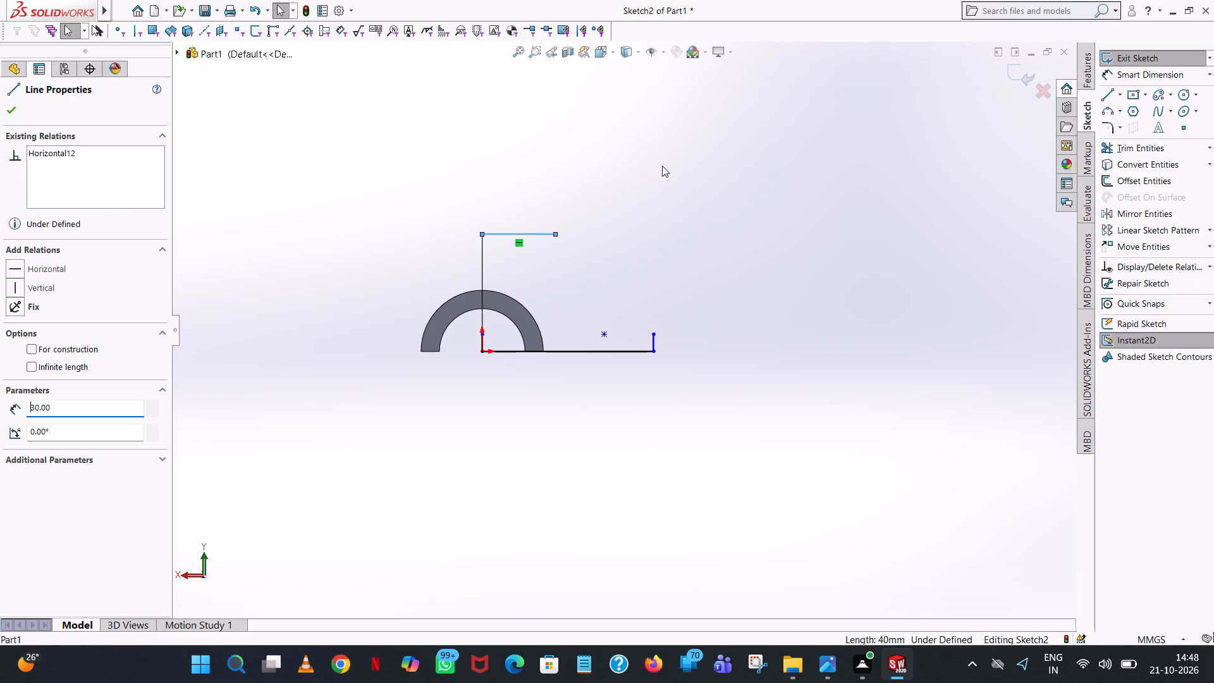
Sketch a horizontal line from the 48 mm vertical line, level with the short end line's top, and set its length to 95/2 mm.
click(1107, 94)
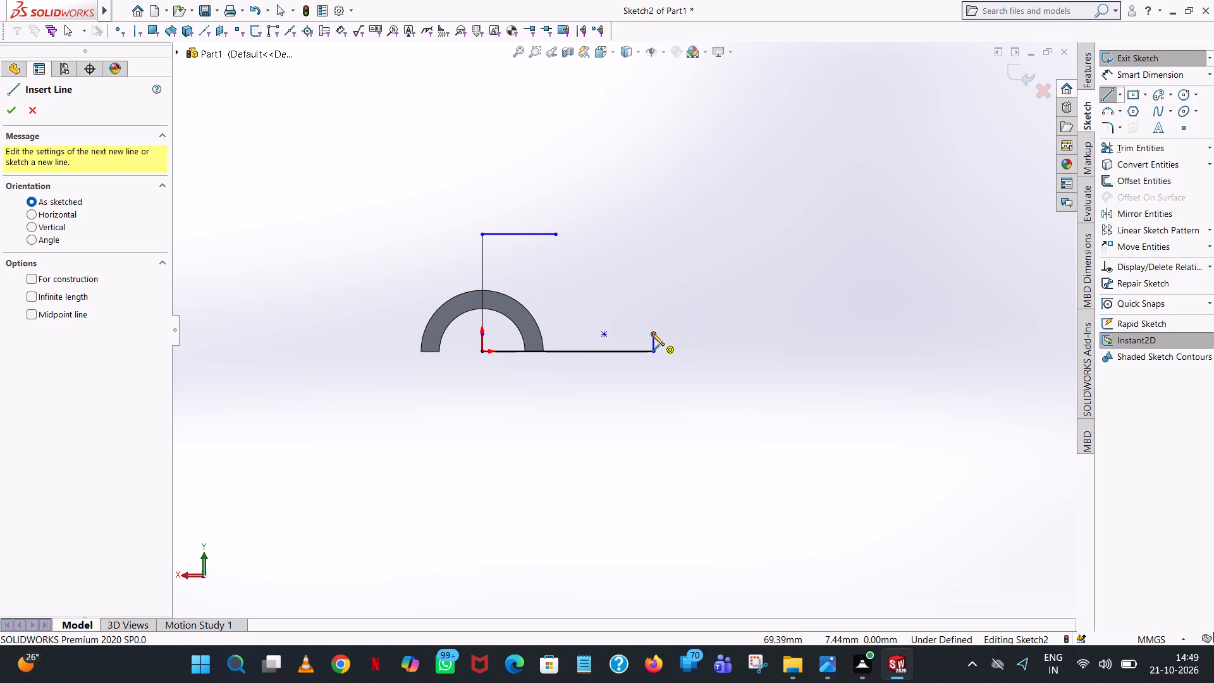
click(482, 335)
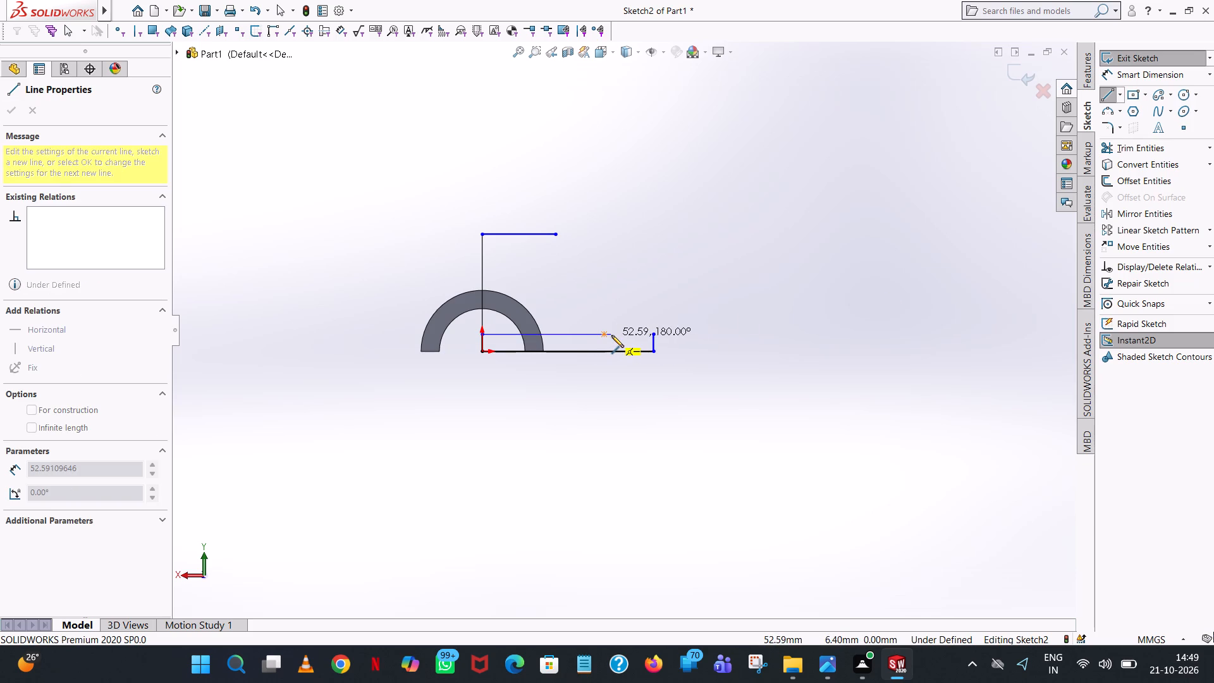
click(611, 335)
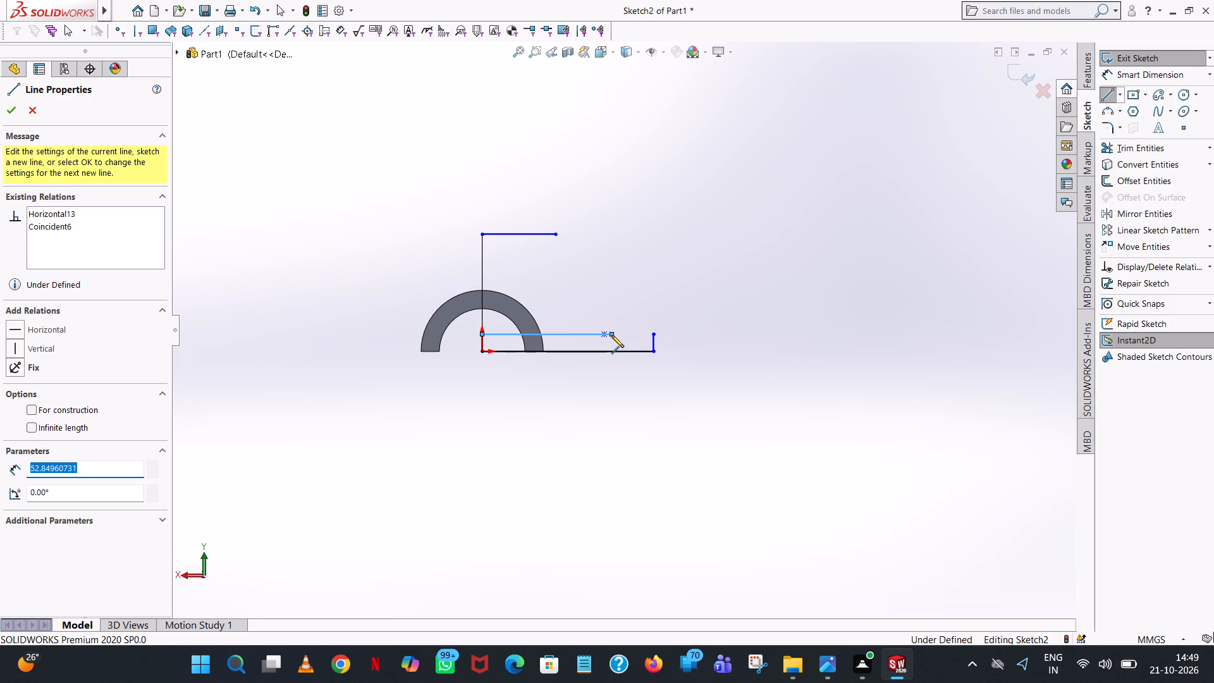
text(95/2)
key(Return)
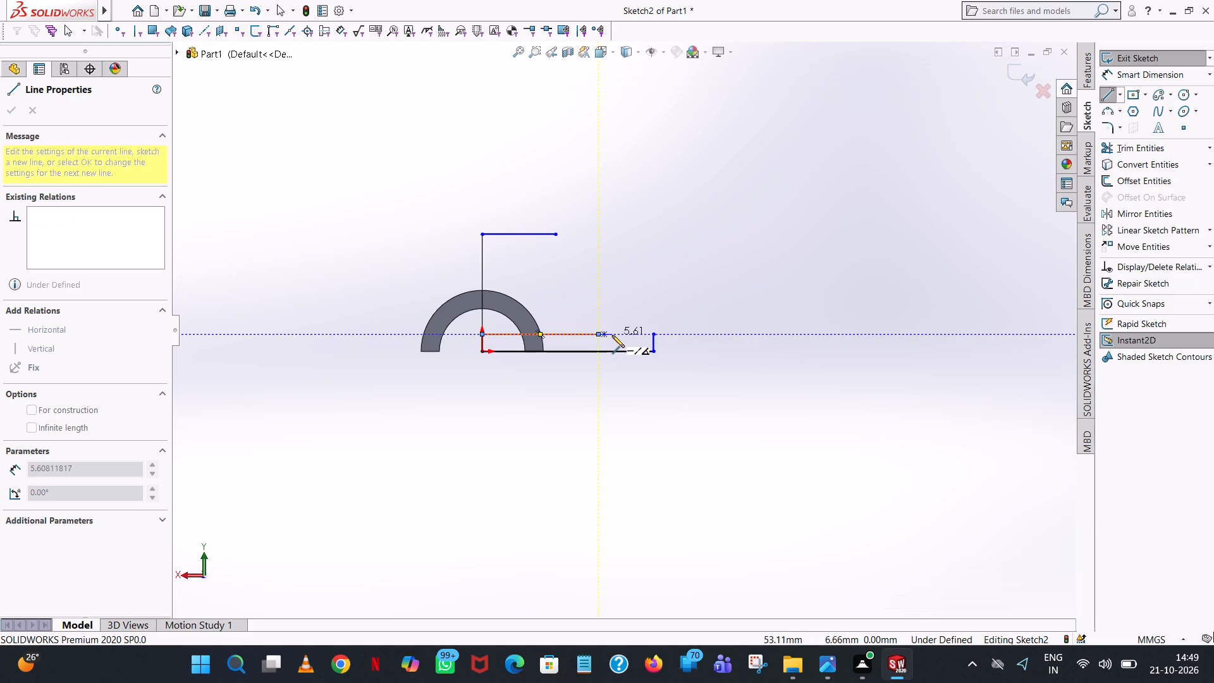
Continue the horizontal line by 2.5 mm, and sketch a sloping line from its end to the free end of the 30 mm top line.
scroll(612, 335, down, 8)
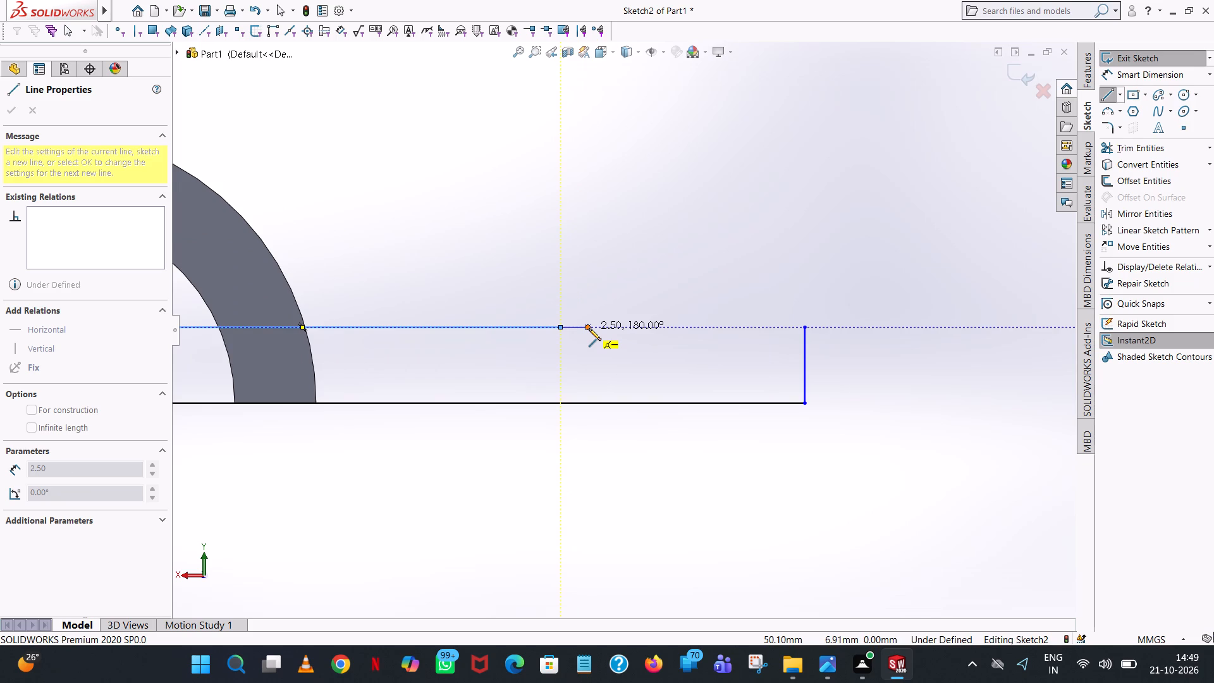
click(589, 328)
scroll(591, 287, up, 7)
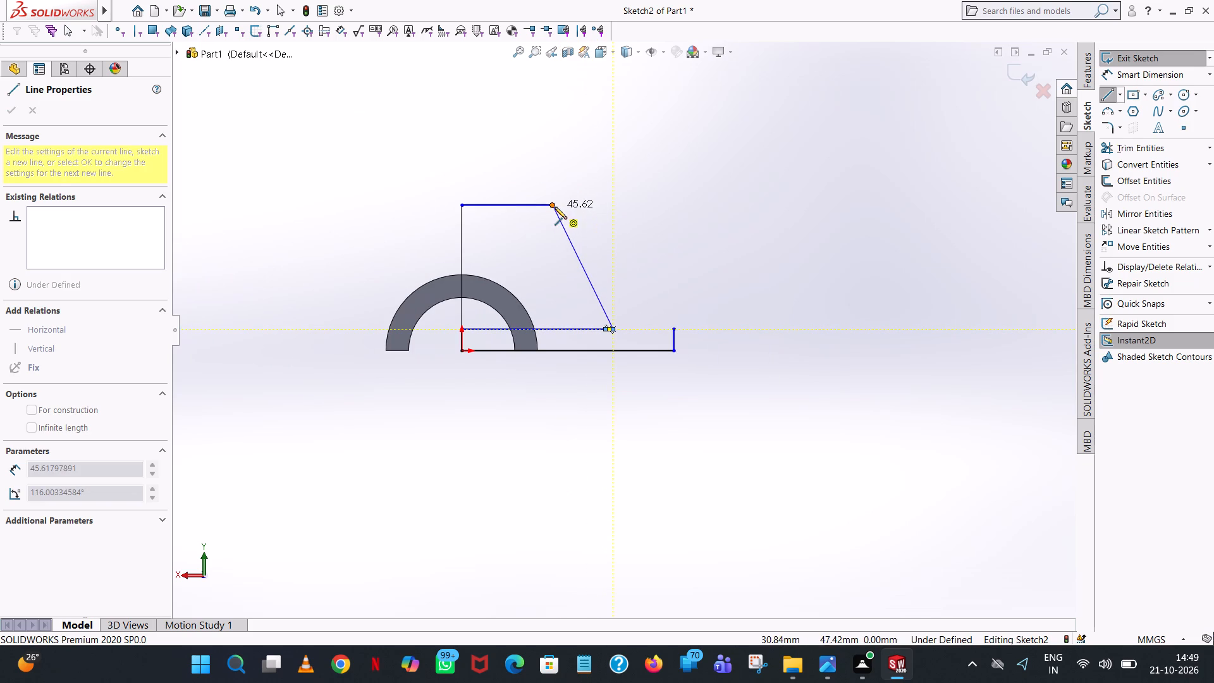
click(555, 206)
right_click(555, 206)
click(610, 224)
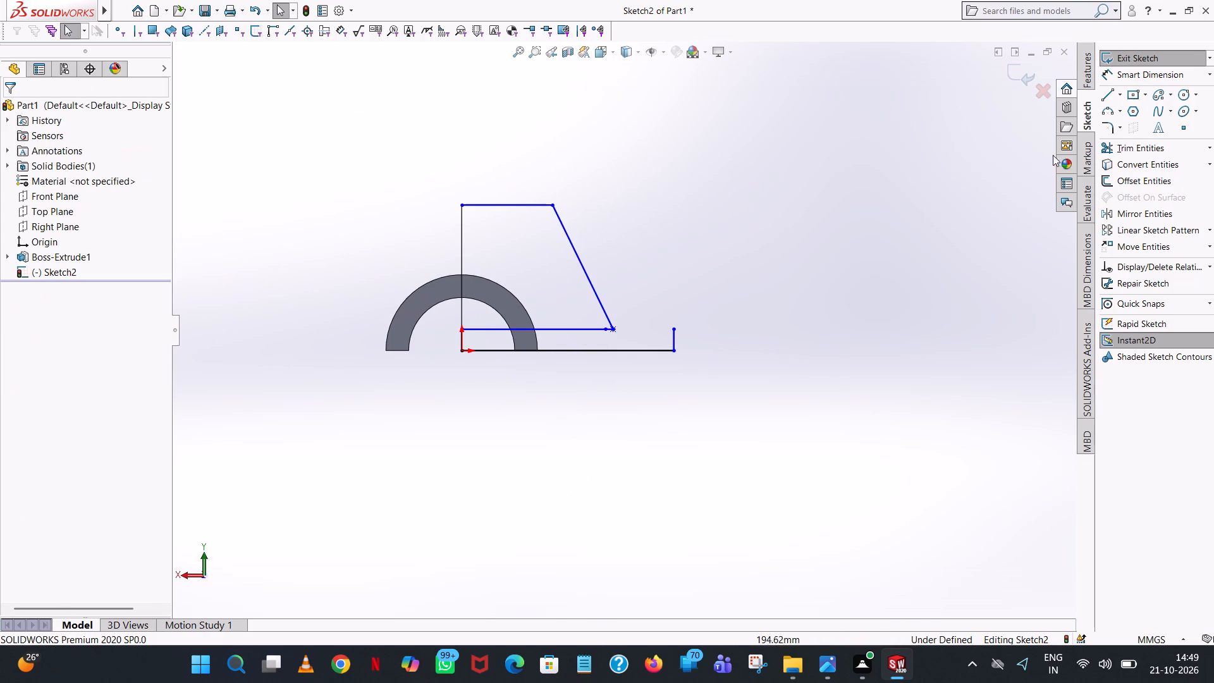
Trim away both horizontal helper segments between the vertical line and the sloping line's lower end.
click(1133, 145)
click(592, 329)
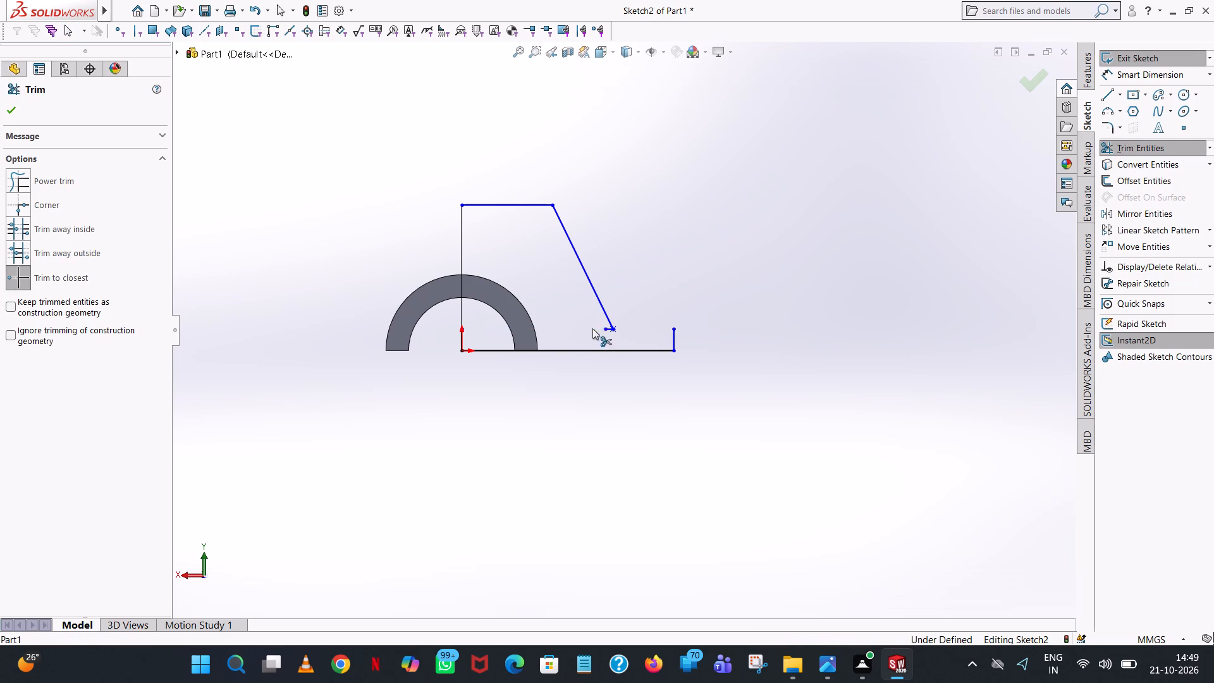
click(608, 329)
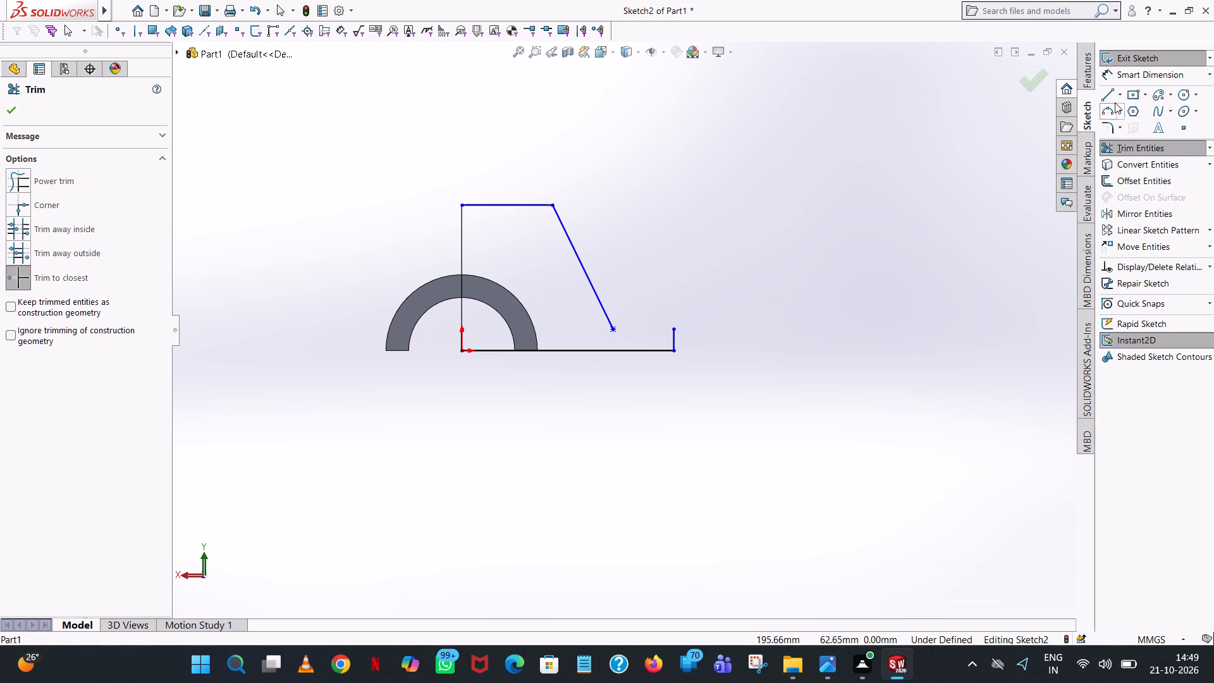
Sketch a 20 mm horizontal line from the sloping line's lower end to the top of the short vertical end line.
click(1107, 97)
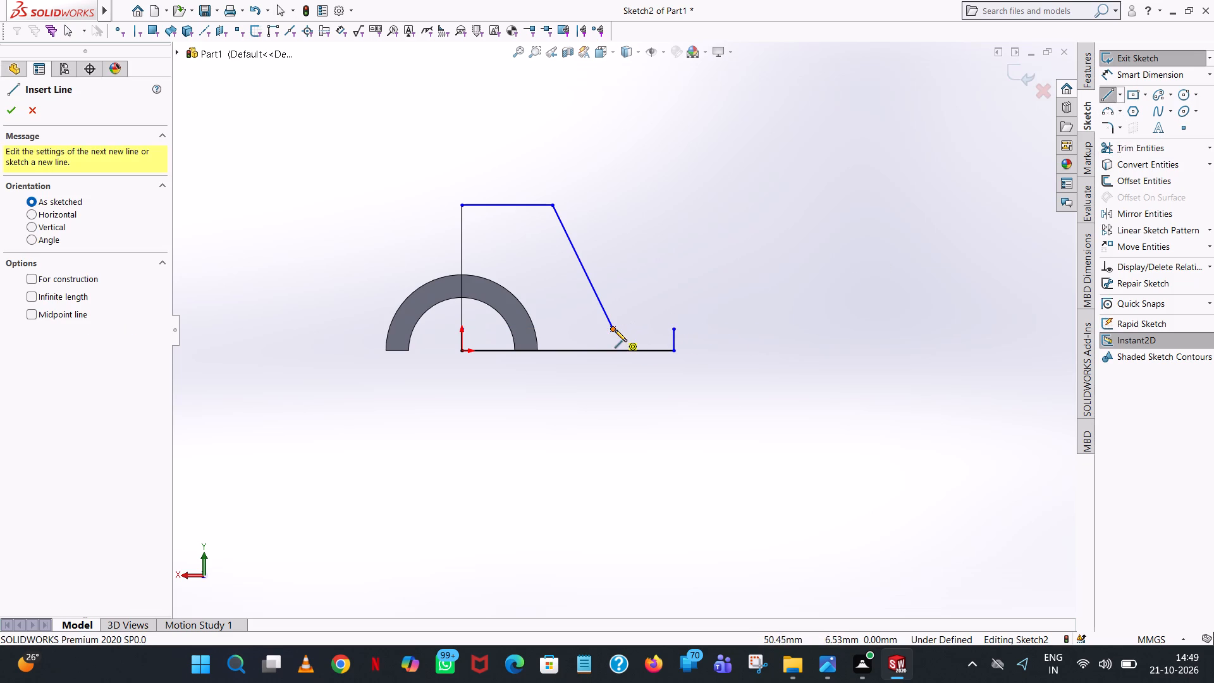
click(615, 329)
click(674, 329)
right_click(674, 329)
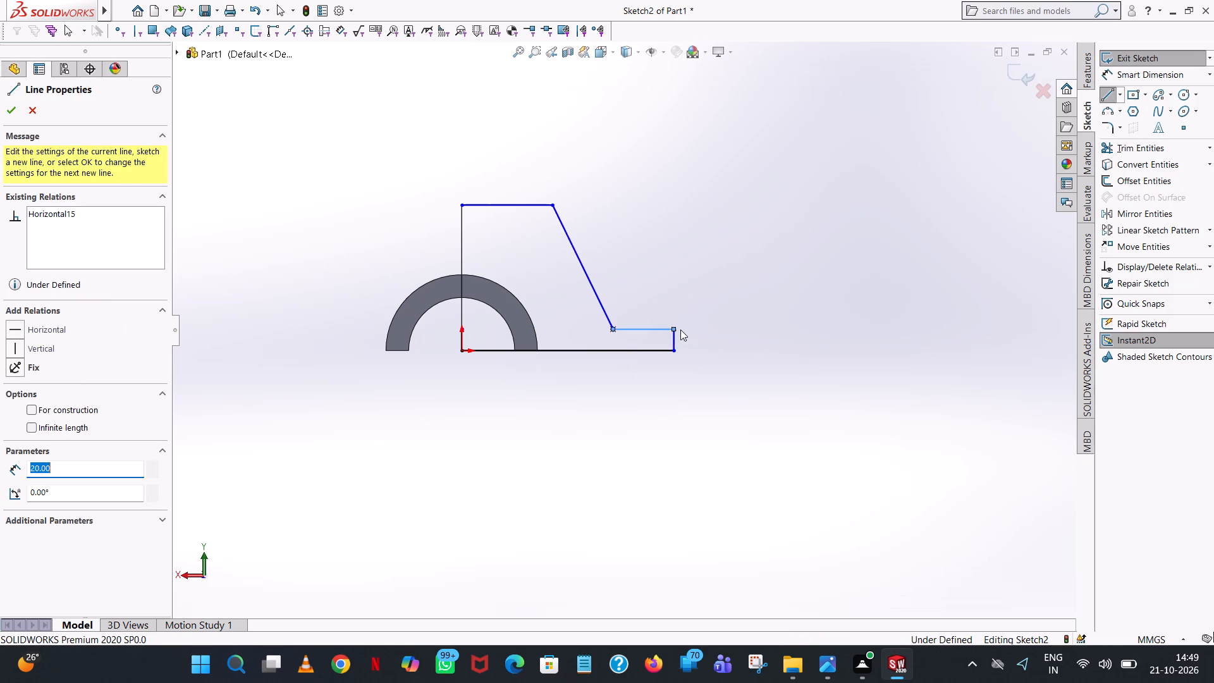
click(717, 337)
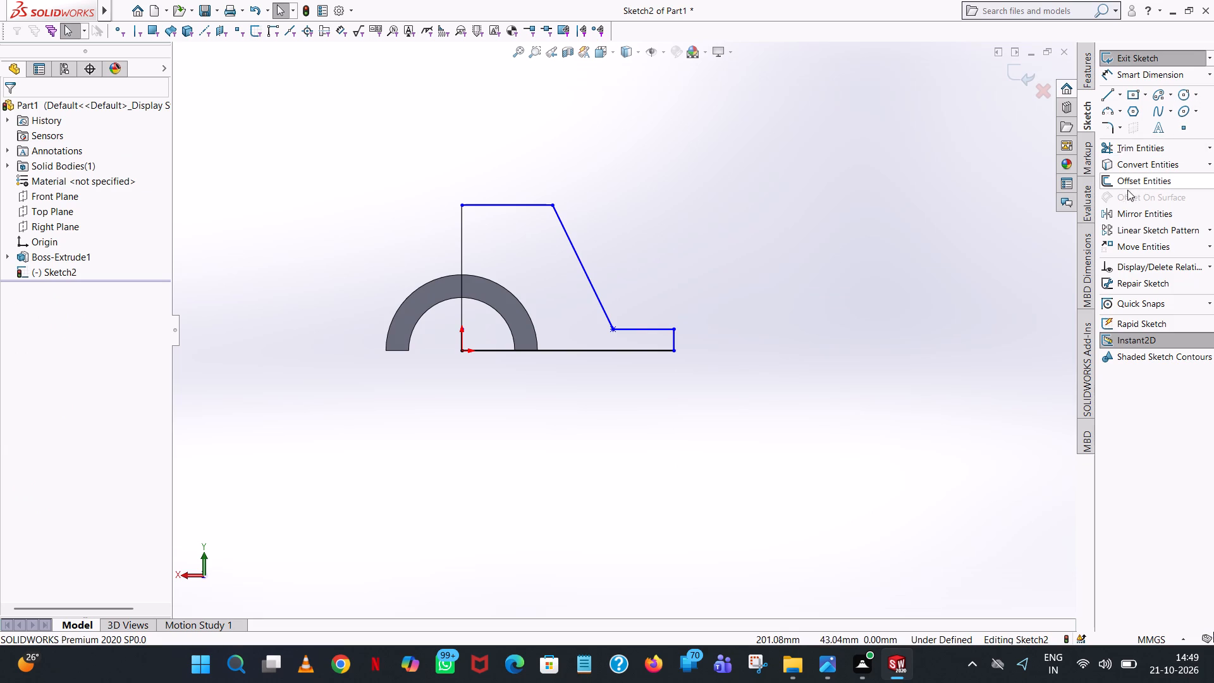
Mirror the top, sloping, step, base and short end lines about the 48 mm vertical line, keeping the originals.
click(1151, 214)
click(511, 207)
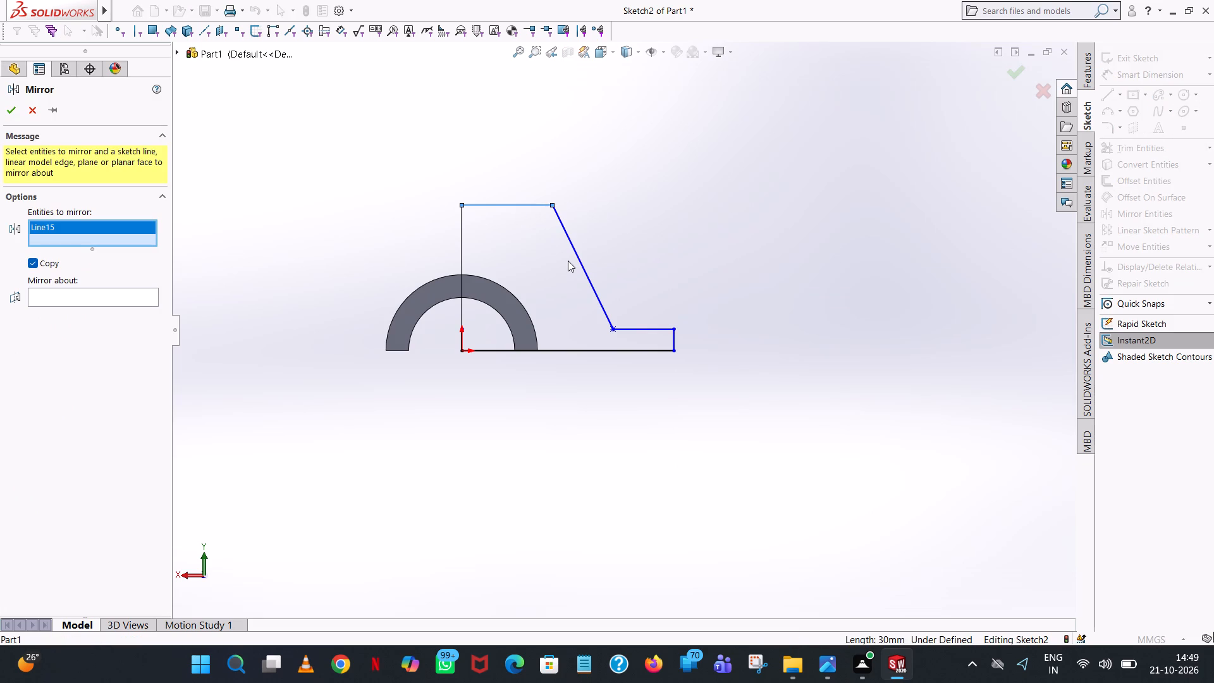
click(577, 259)
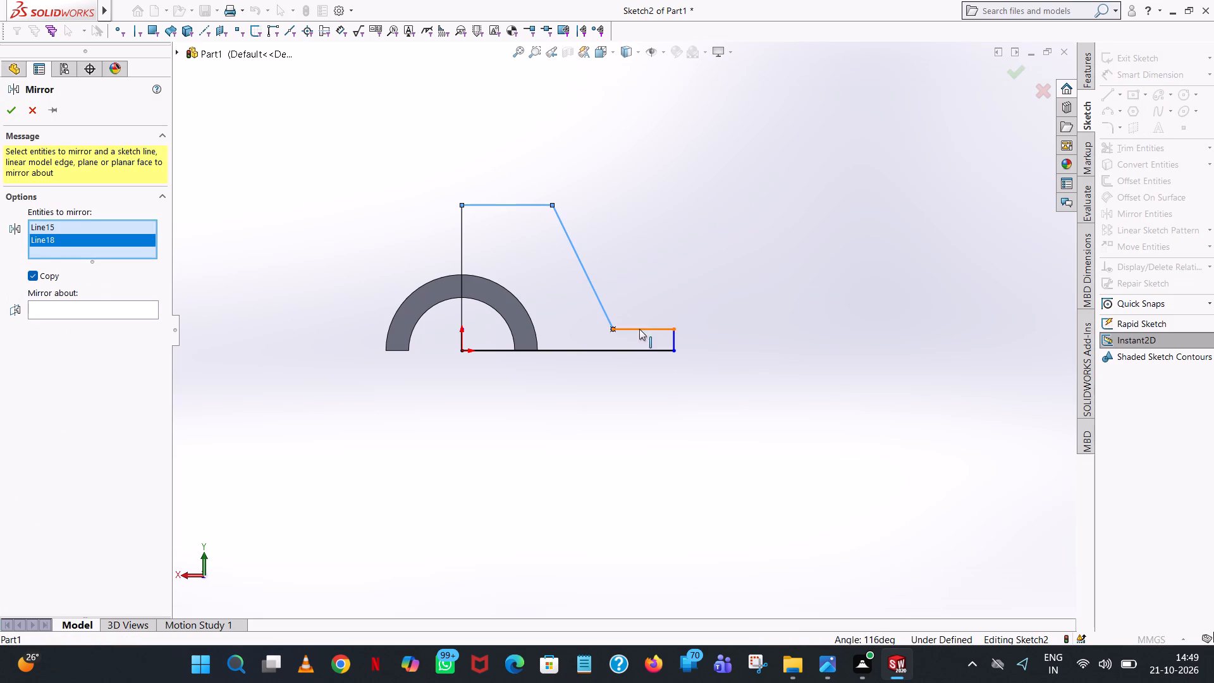
click(639, 329)
click(647, 350)
click(671, 339)
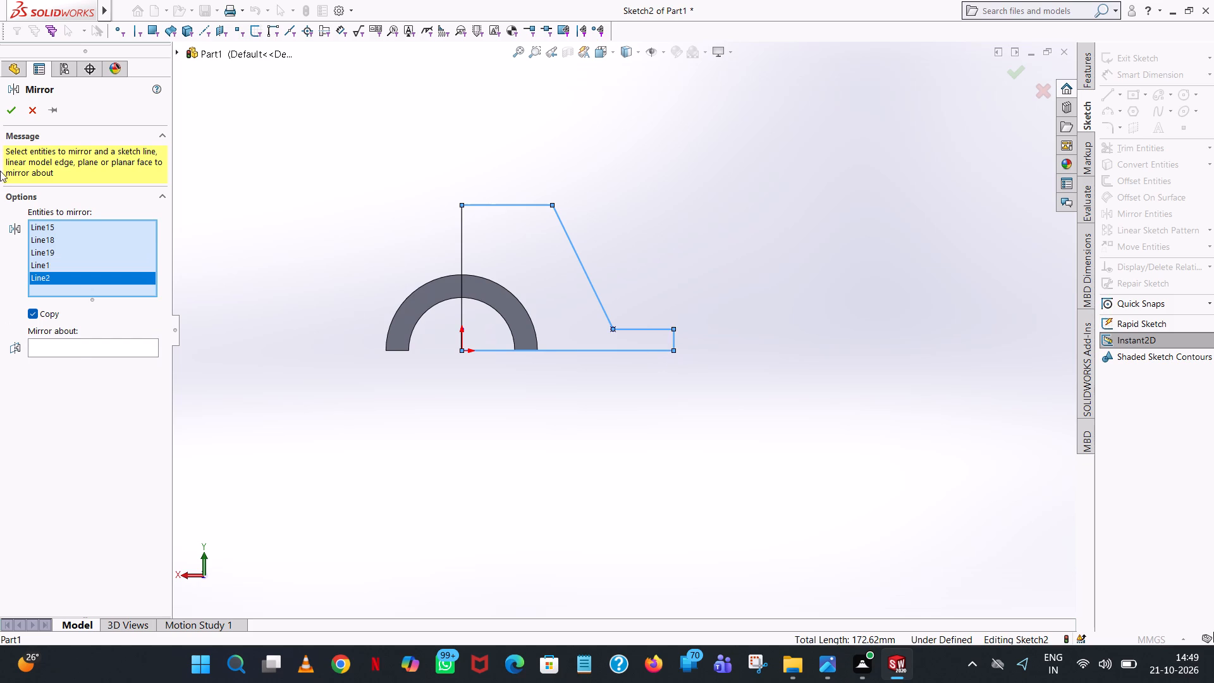
click(68, 350)
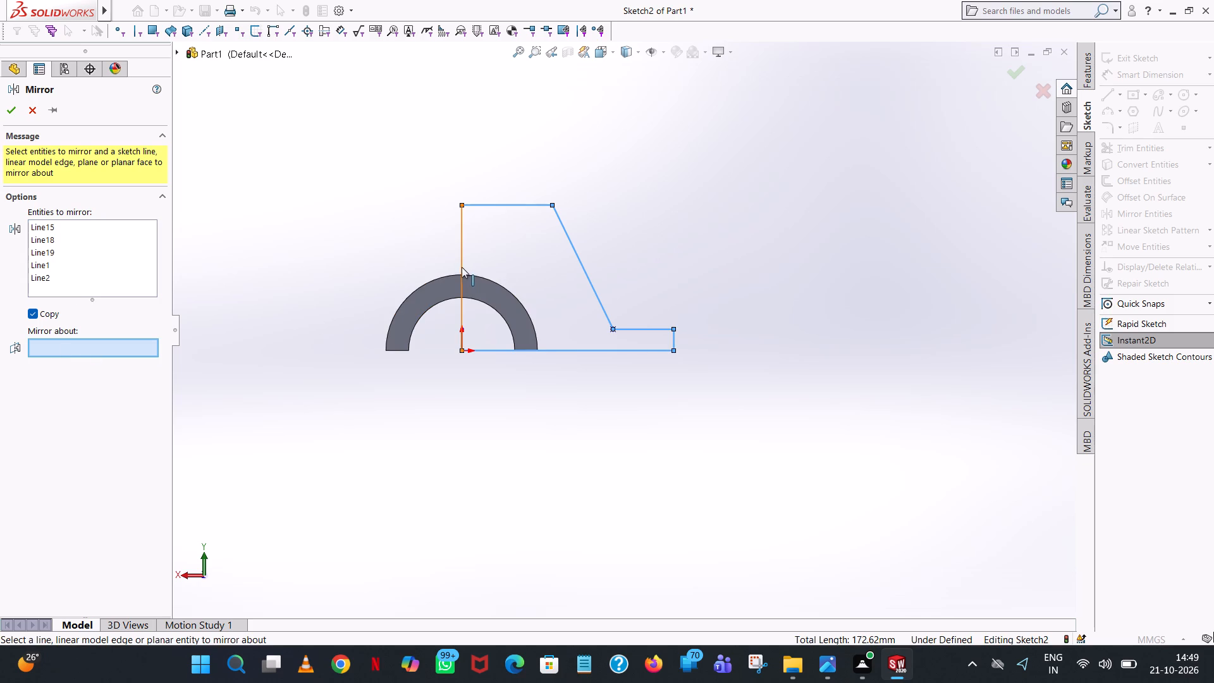
click(460, 266)
click(9, 110)
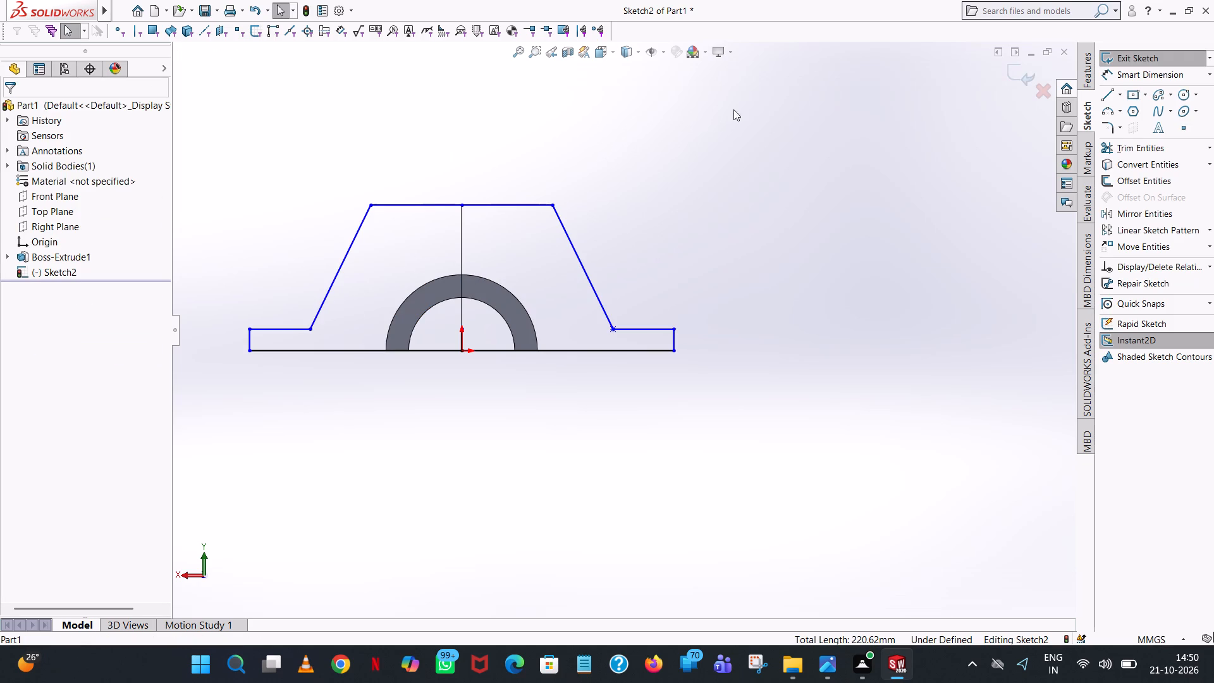
Trim away the vertical centre line to leave a single closed symmetric profile.
click(1141, 145)
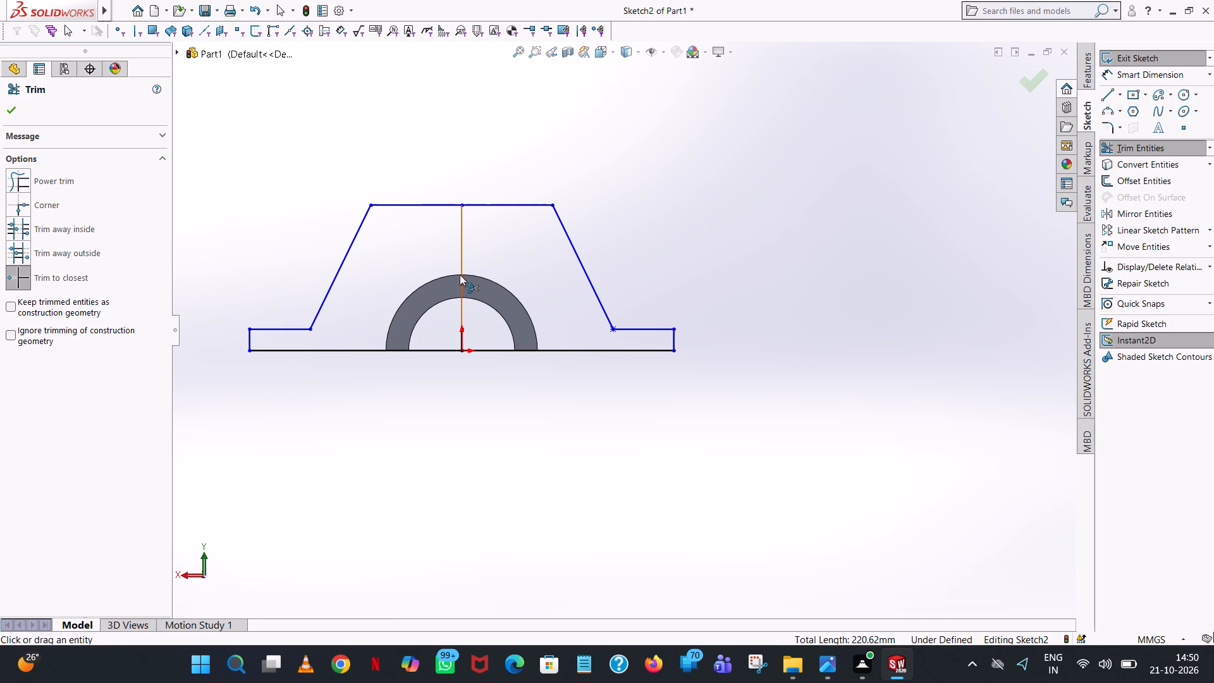
click(460, 274)
click(461, 340)
triple_click(461, 340)
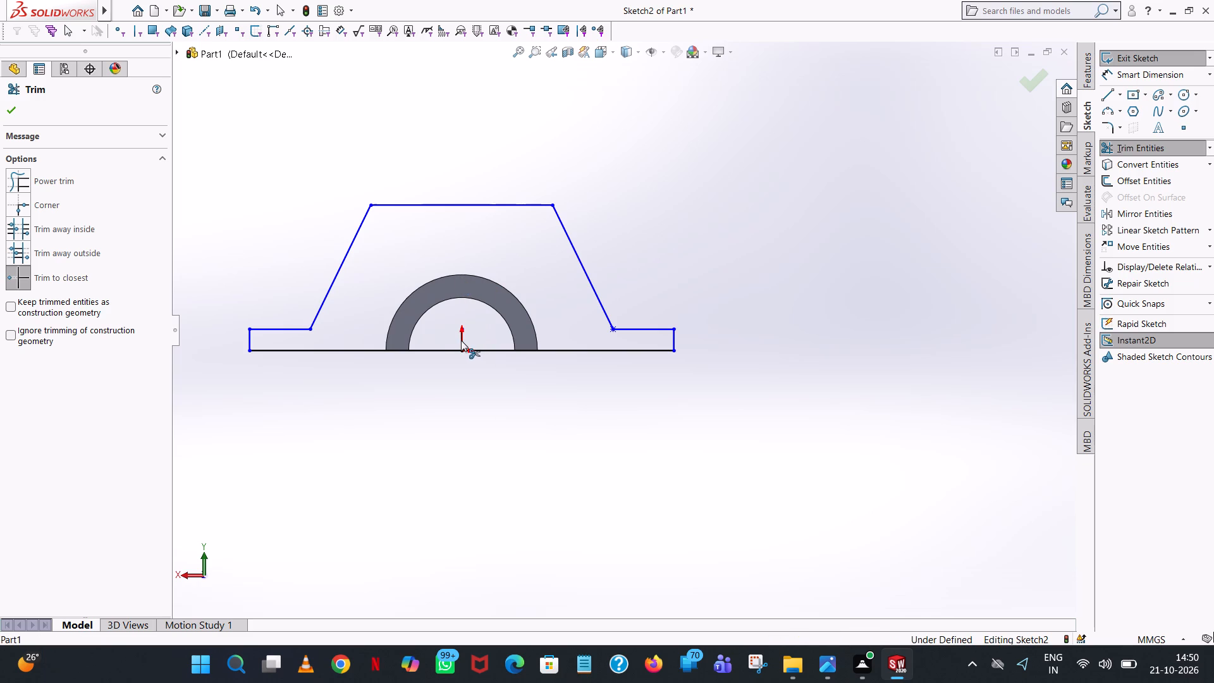
click(462, 338)
scroll(462, 336, down, 8)
scroll(598, 317, up, 12)
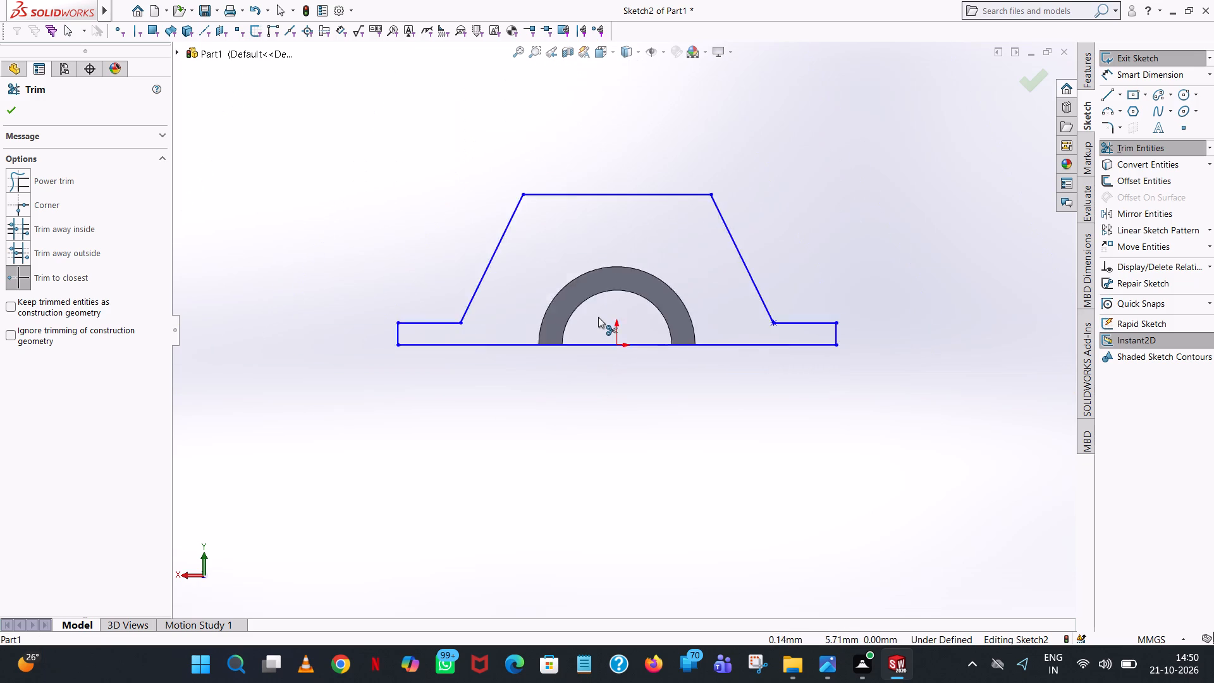
scroll(598, 317, up, 2)
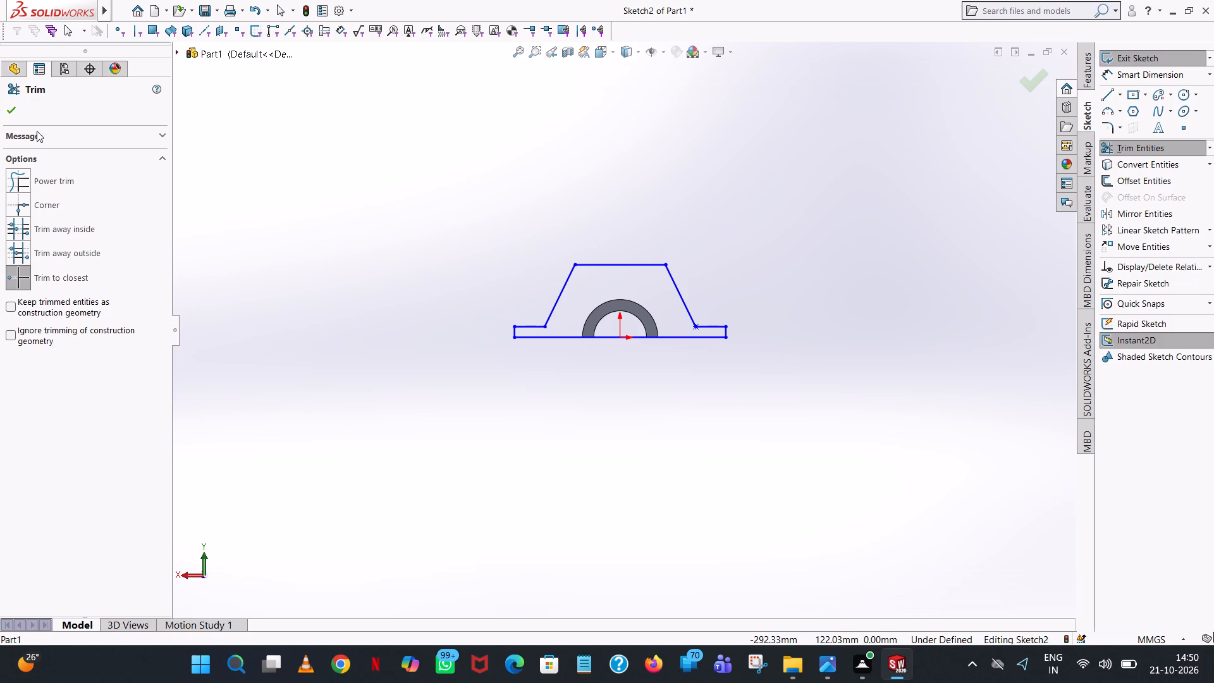
click(15, 114)
Extrude the mirrored profile as a blind boss 50 mm deep, merged with the half ring.
click(1088, 57)
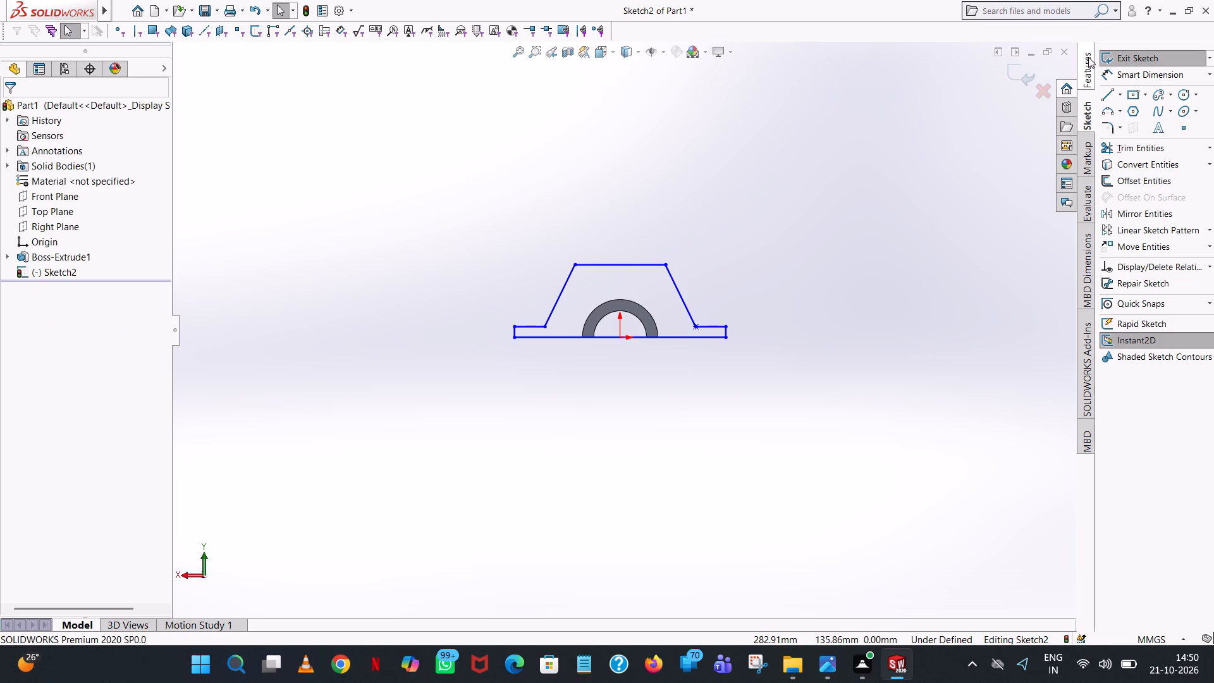
click(1136, 65)
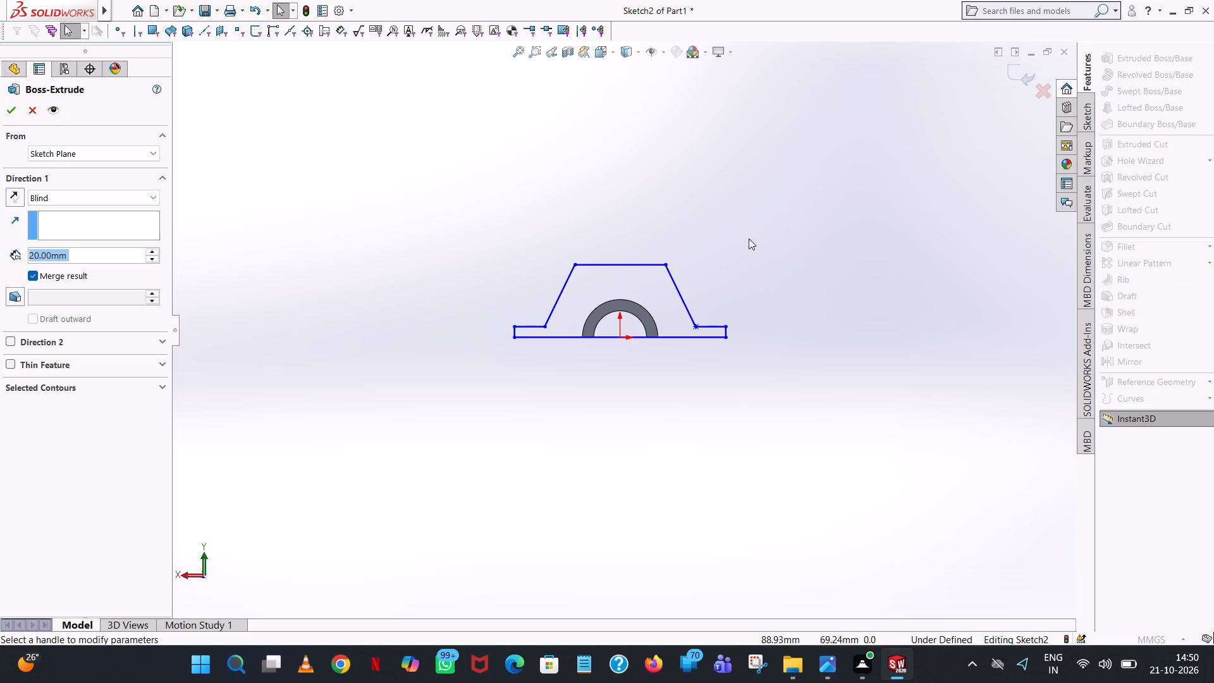
middle_drag(791, 241, 673, 337)
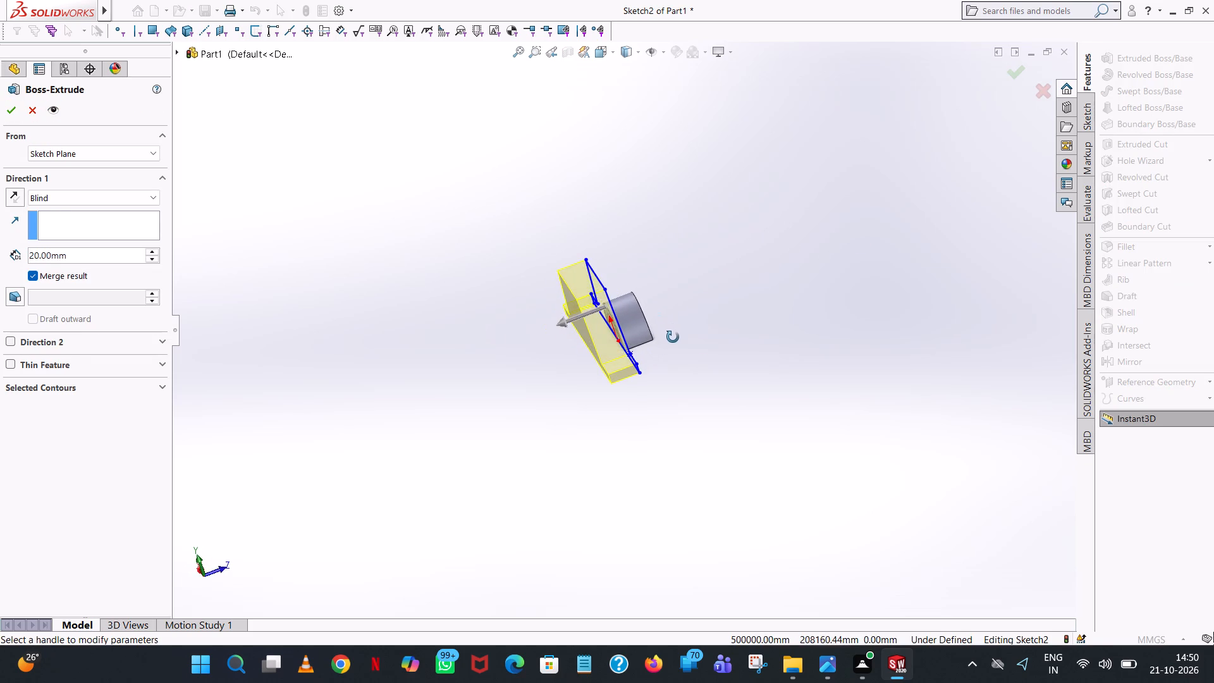
middle_drag(673, 337, 677, 348)
click(148, 254)
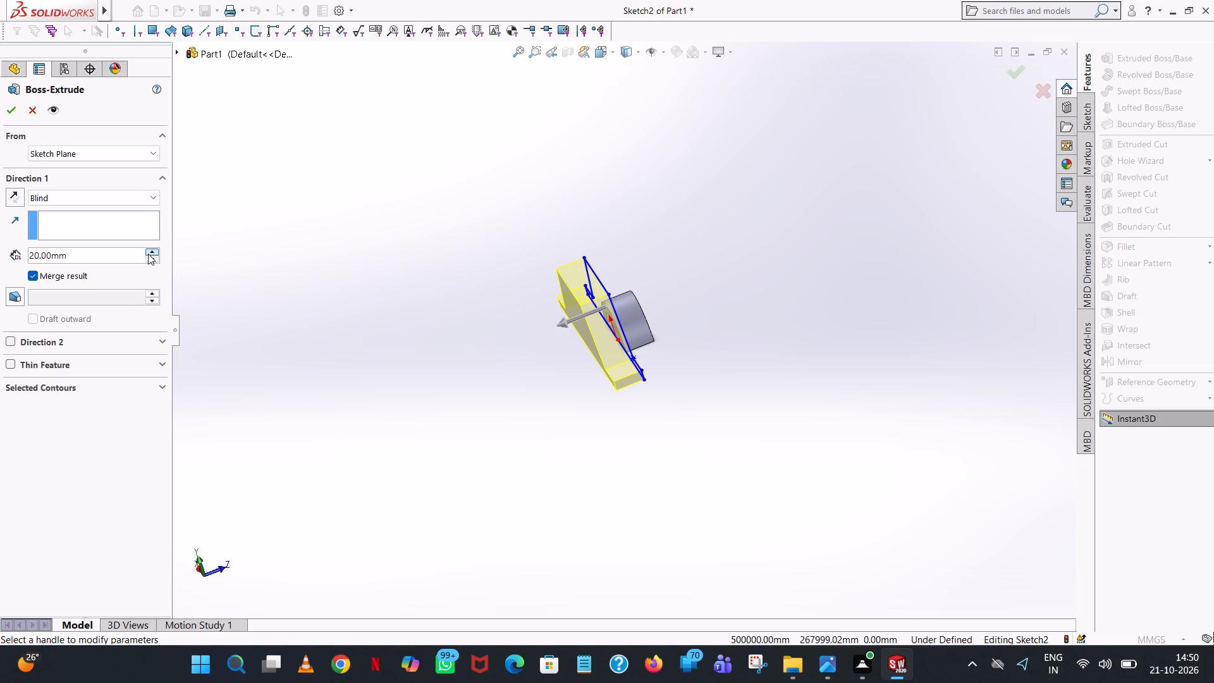
click(148, 254)
click(148, 254)
click(12, 113)
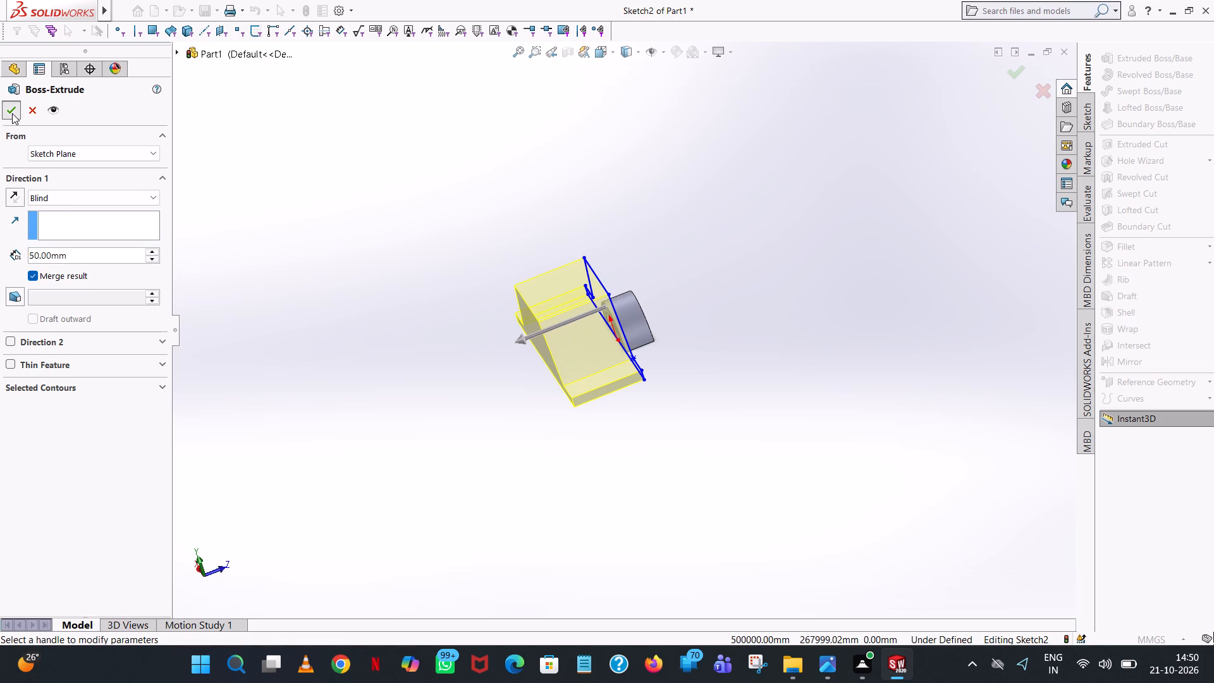
click(690, 173)
Examine the extruded body and its joint with the half ring from several angles.
middle_drag(656, 197, 494, 228)
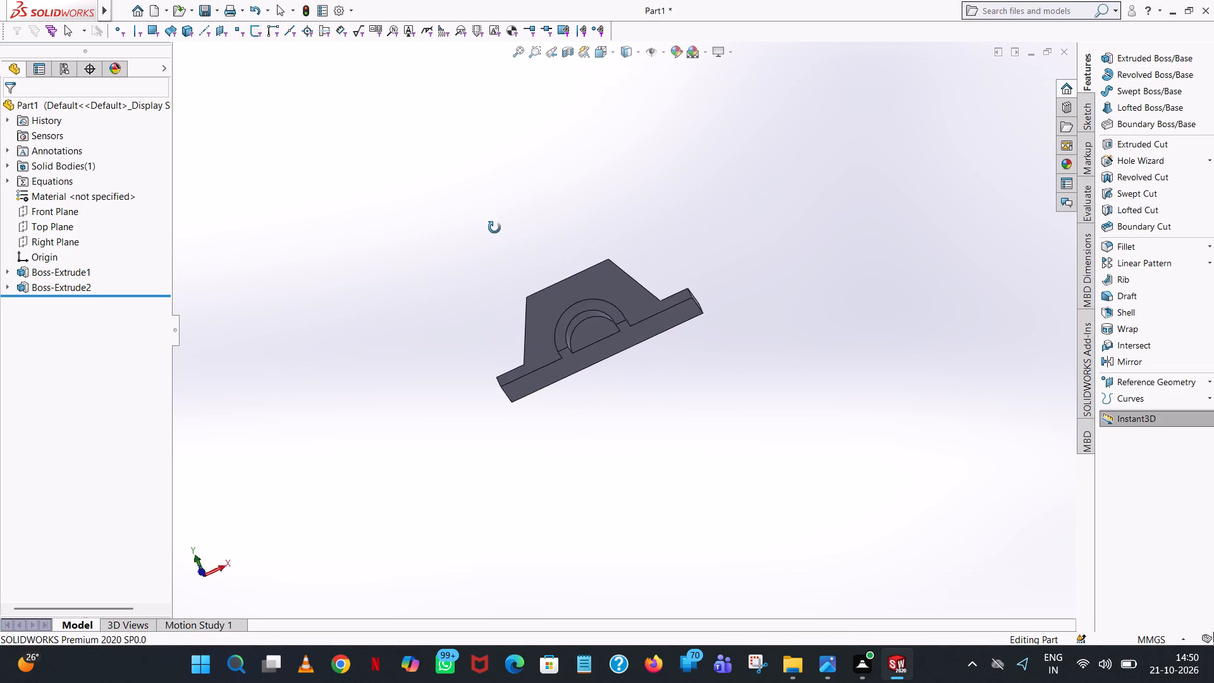
middle_drag(494, 228, 509, 312)
scroll(509, 312, up, 1)
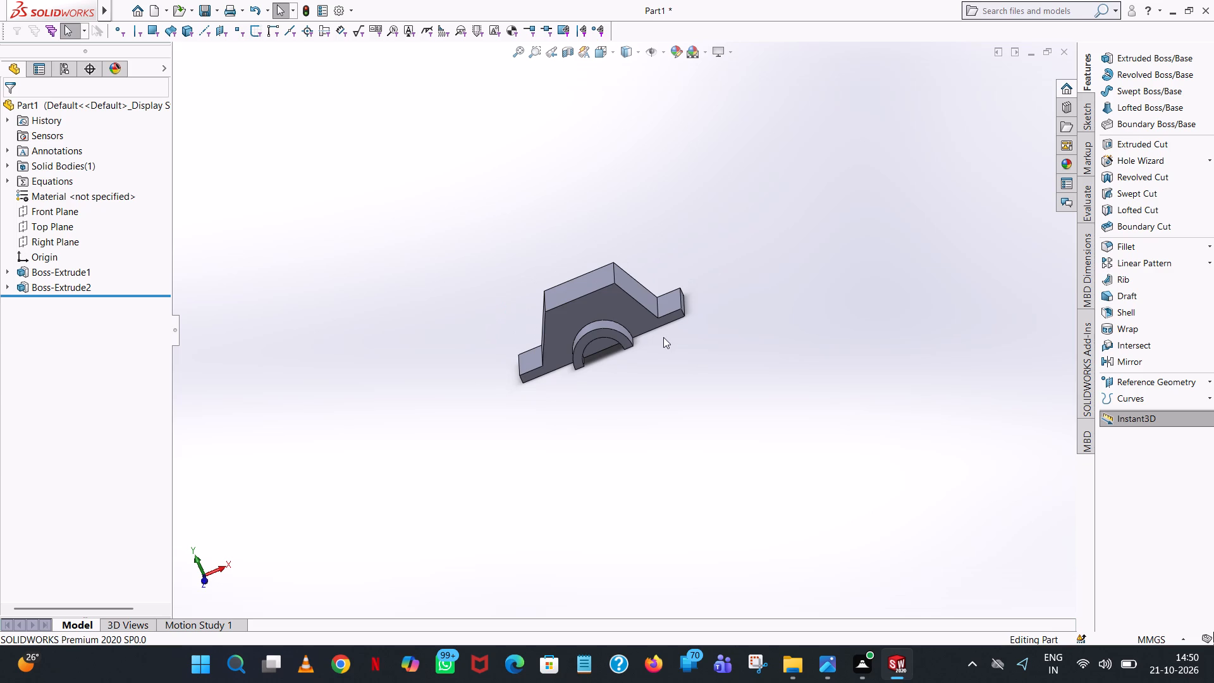
scroll(663, 340, up, 1)
middle_drag(663, 340, 644, 280)
scroll(644, 280, up, 1)
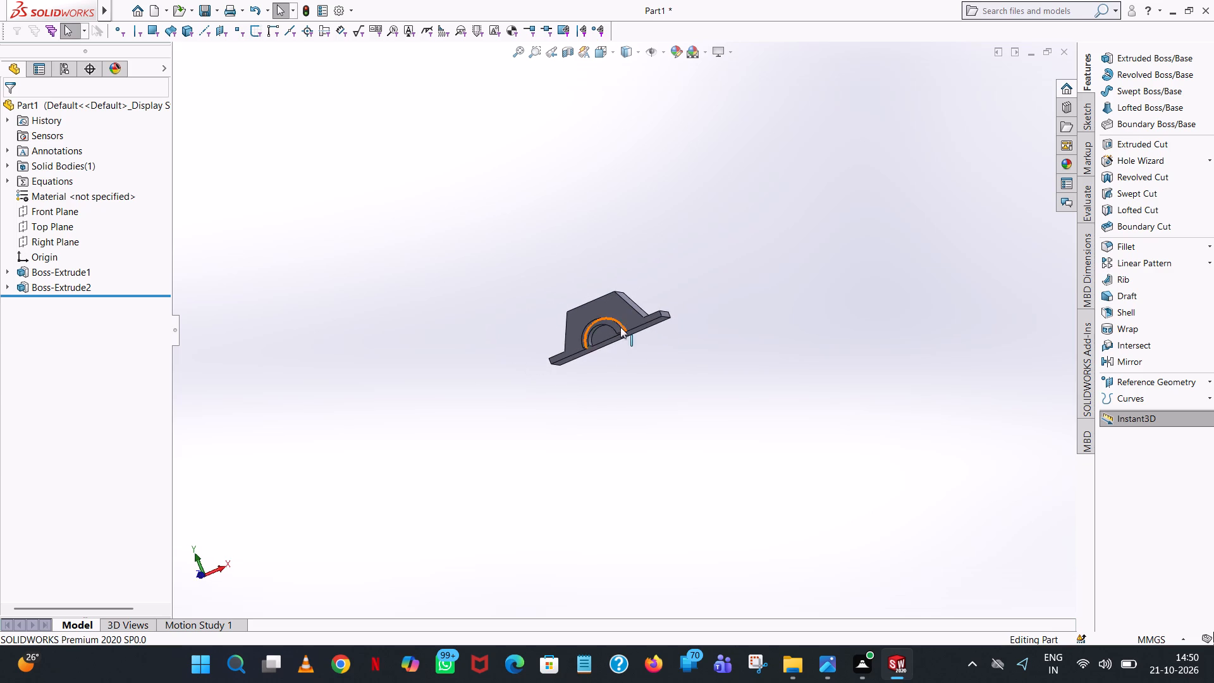
scroll(620, 327, down, 15)
scroll(574, 348, up, 10)
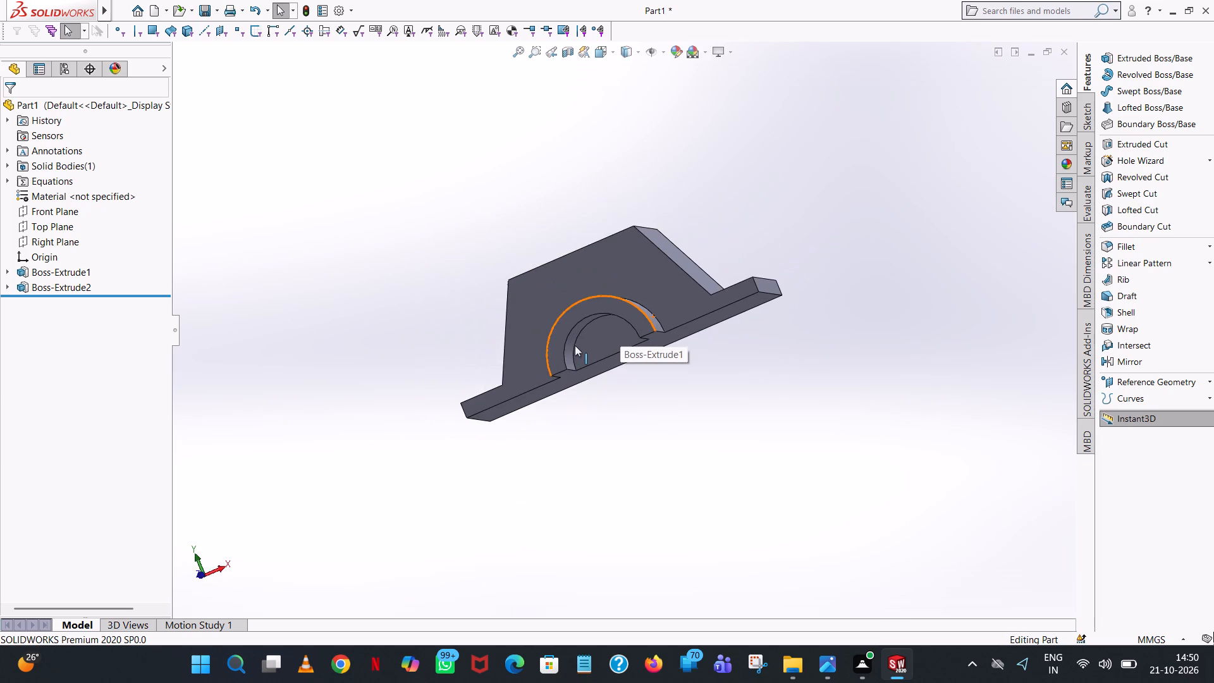
middle_drag(639, 292, 684, 344)
scroll(684, 344, up, 1)
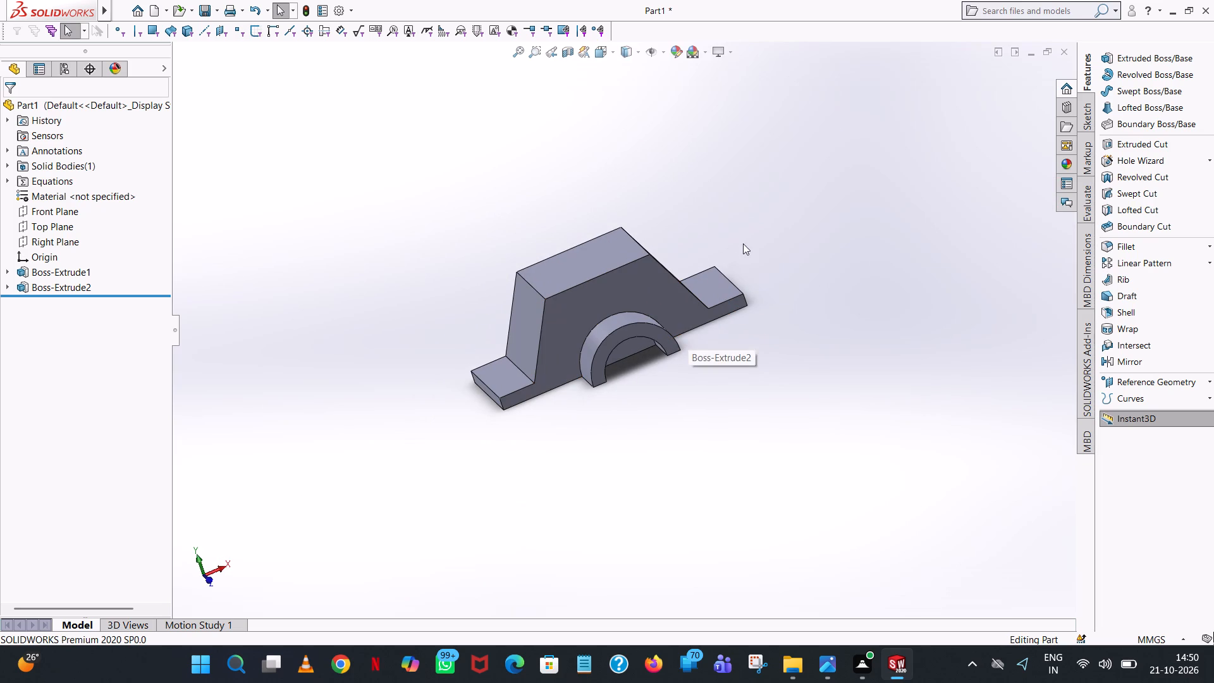
Start an extruded boss on the body's flat top face and sketch a circle of 12.5 mm radius at the face's centre.
click(1127, 61)
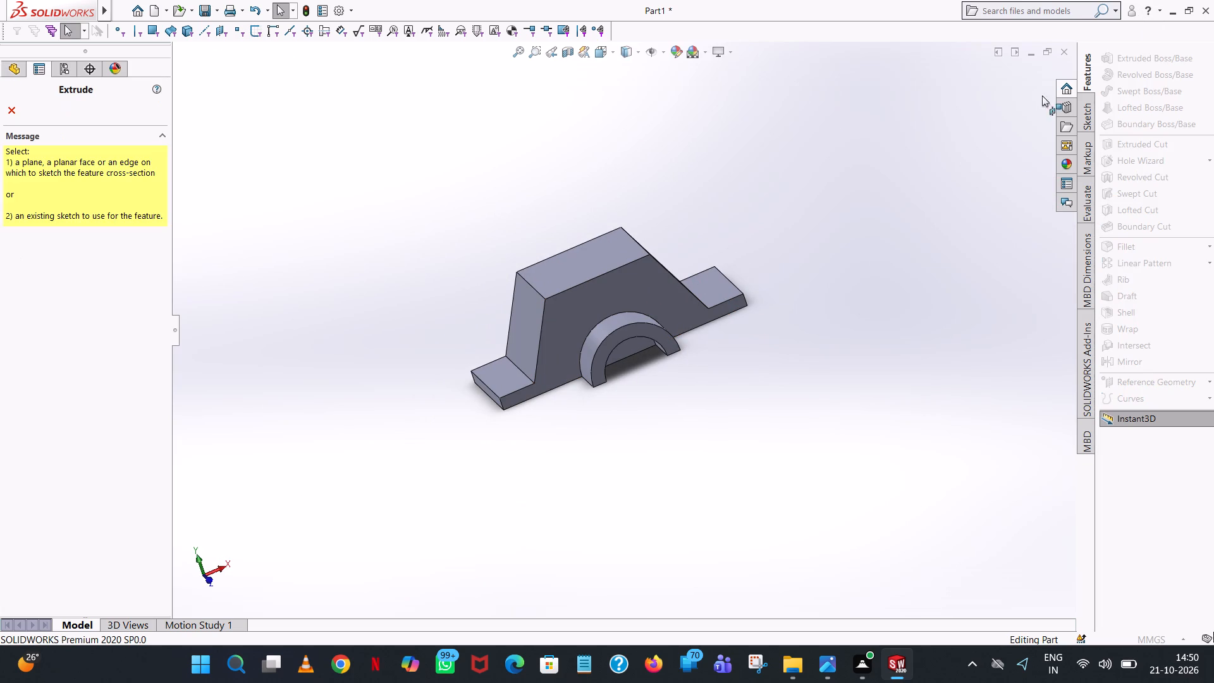
click(581, 266)
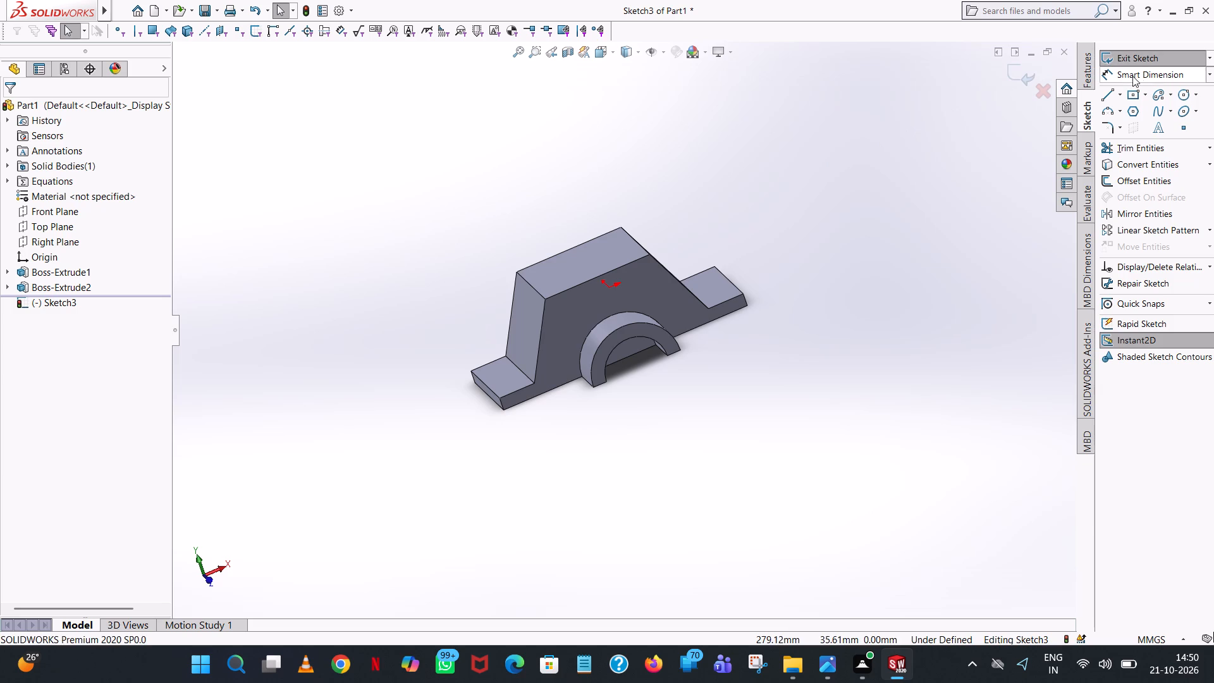
click(610, 51)
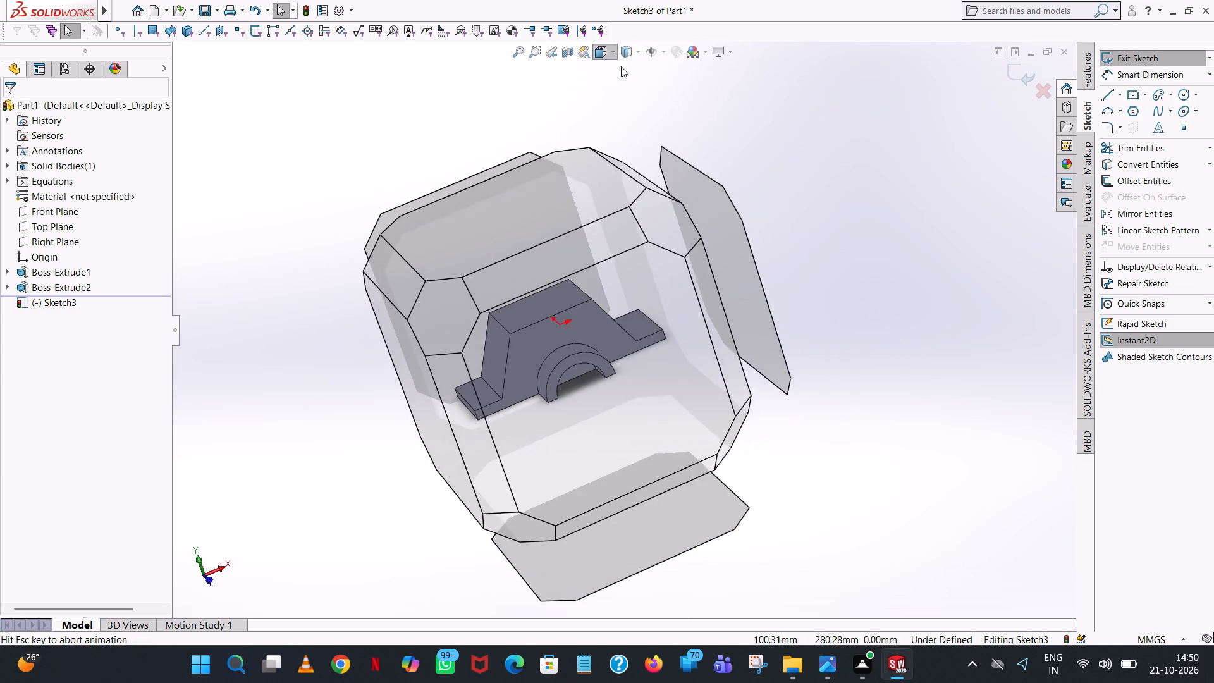
click(670, 117)
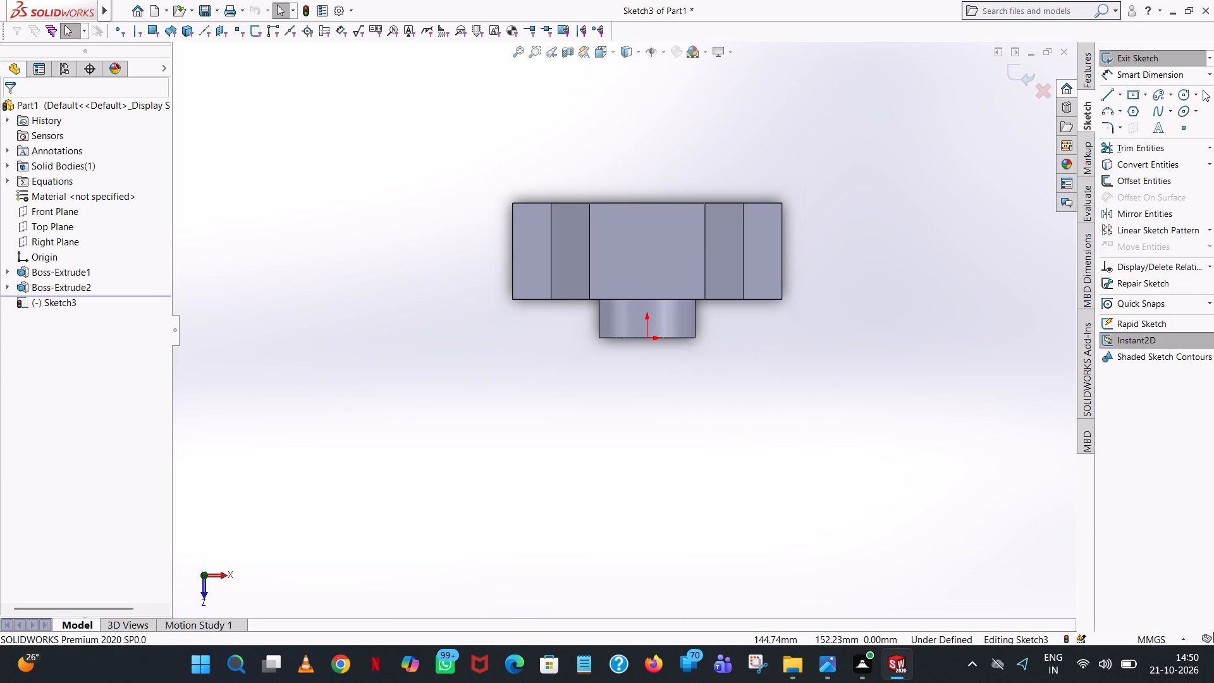
click(1186, 92)
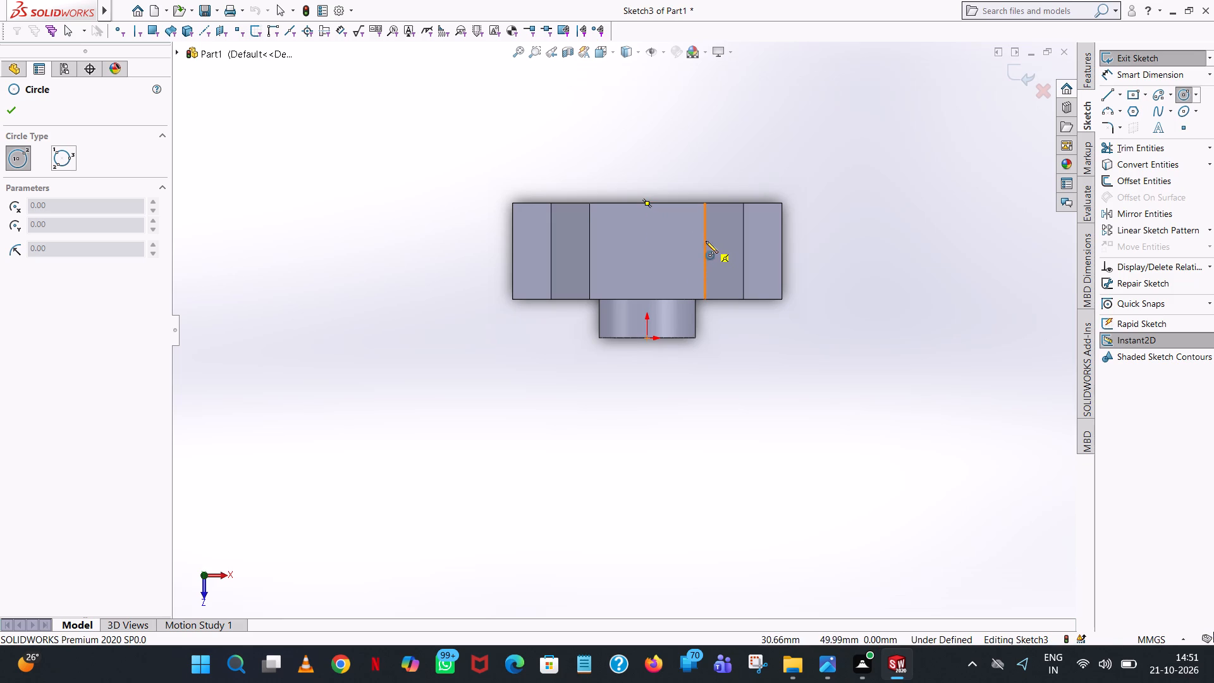
click(647, 252)
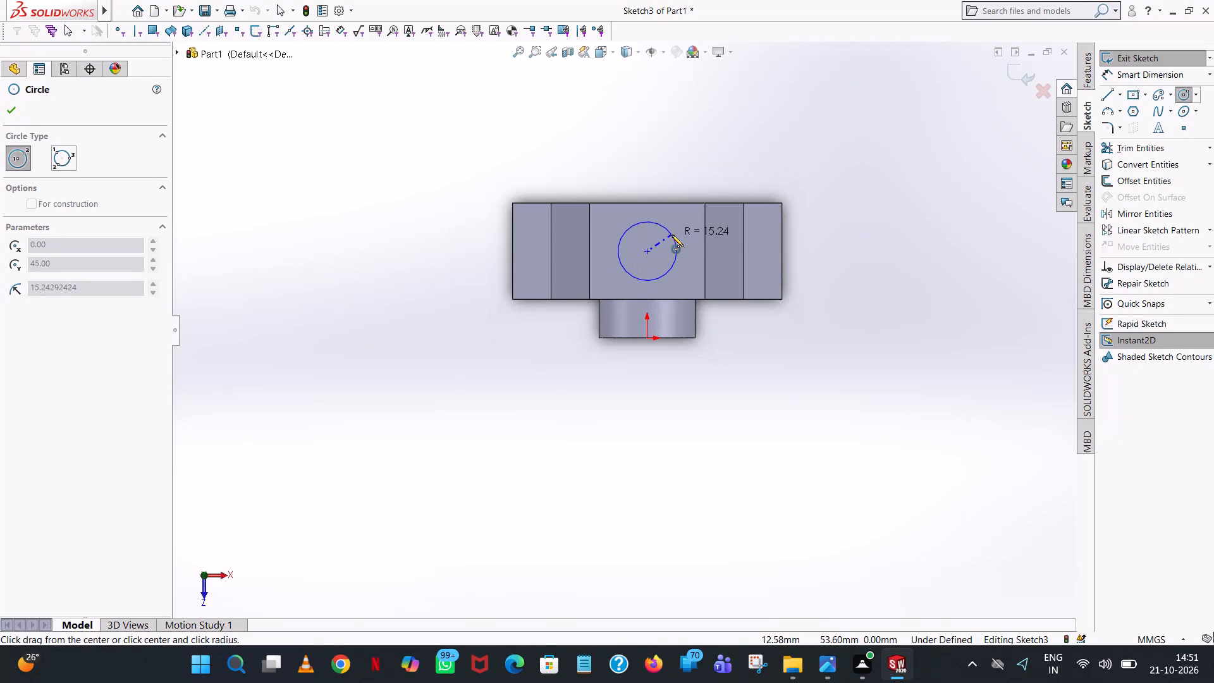
click(671, 235)
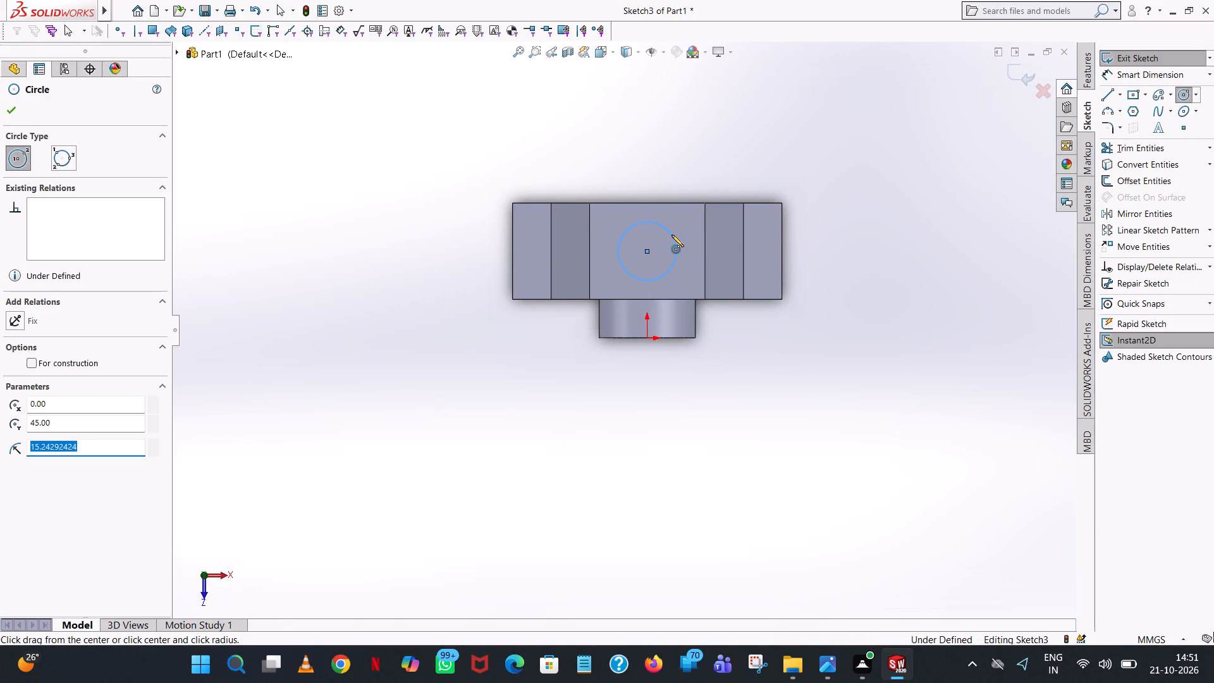
text(25)
key(Return)
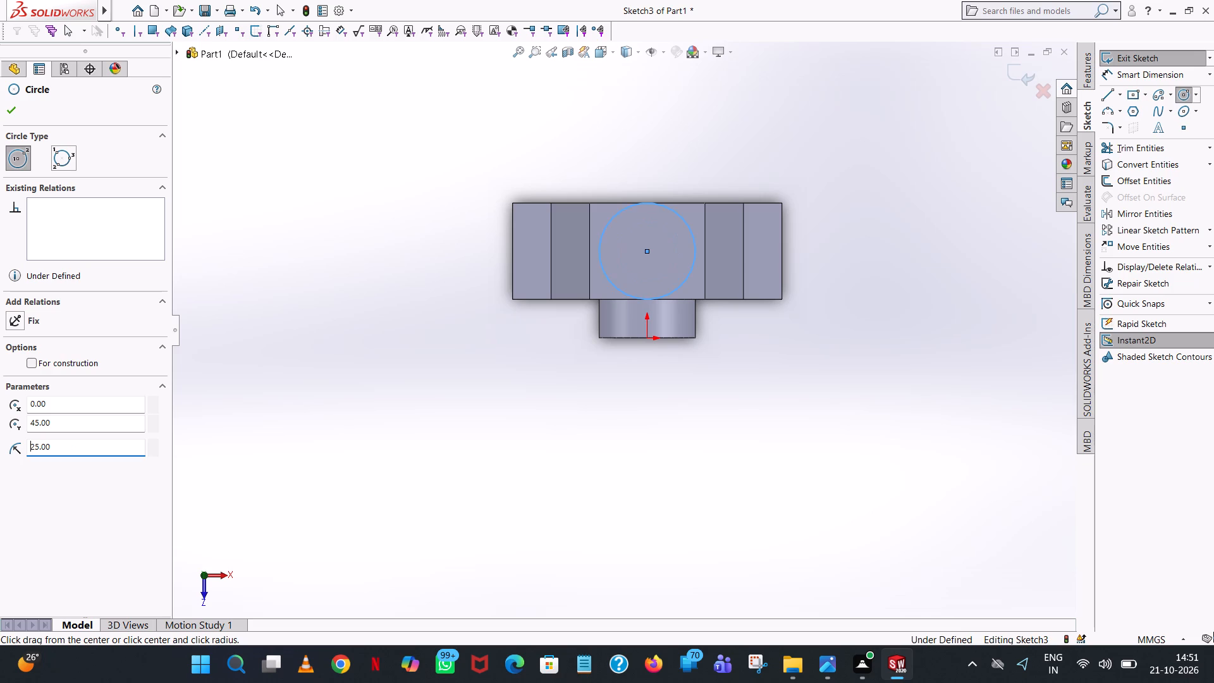
click(104, 455)
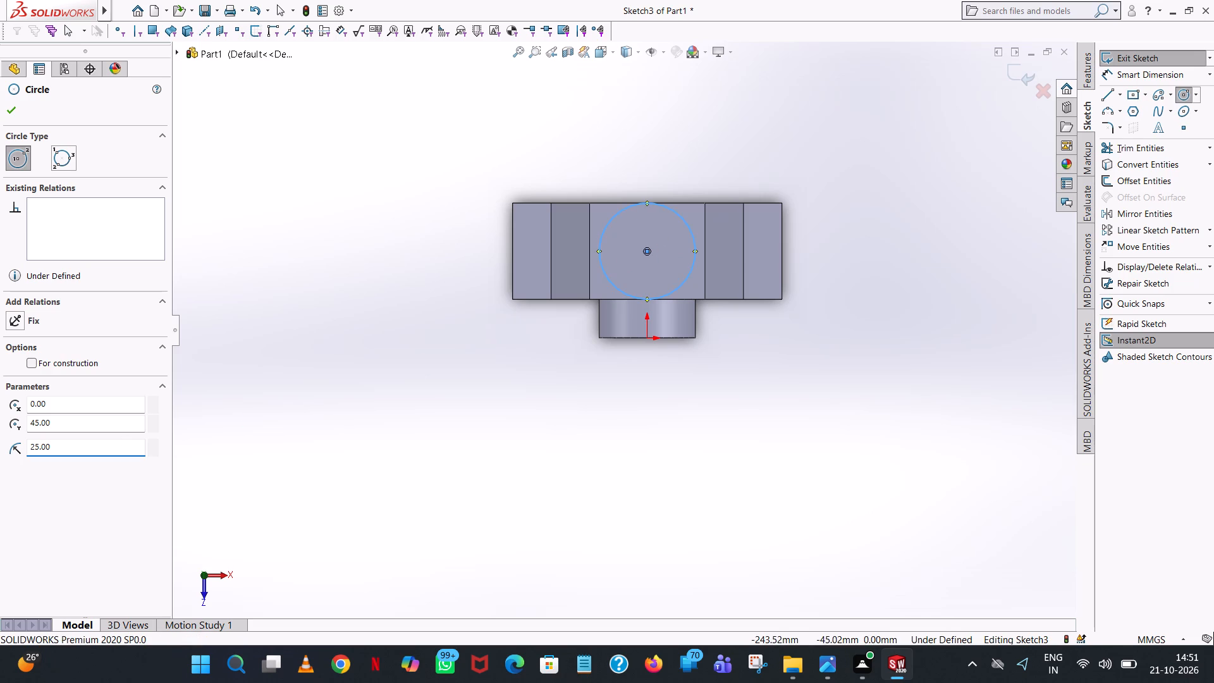
text(/2)
key(Return)
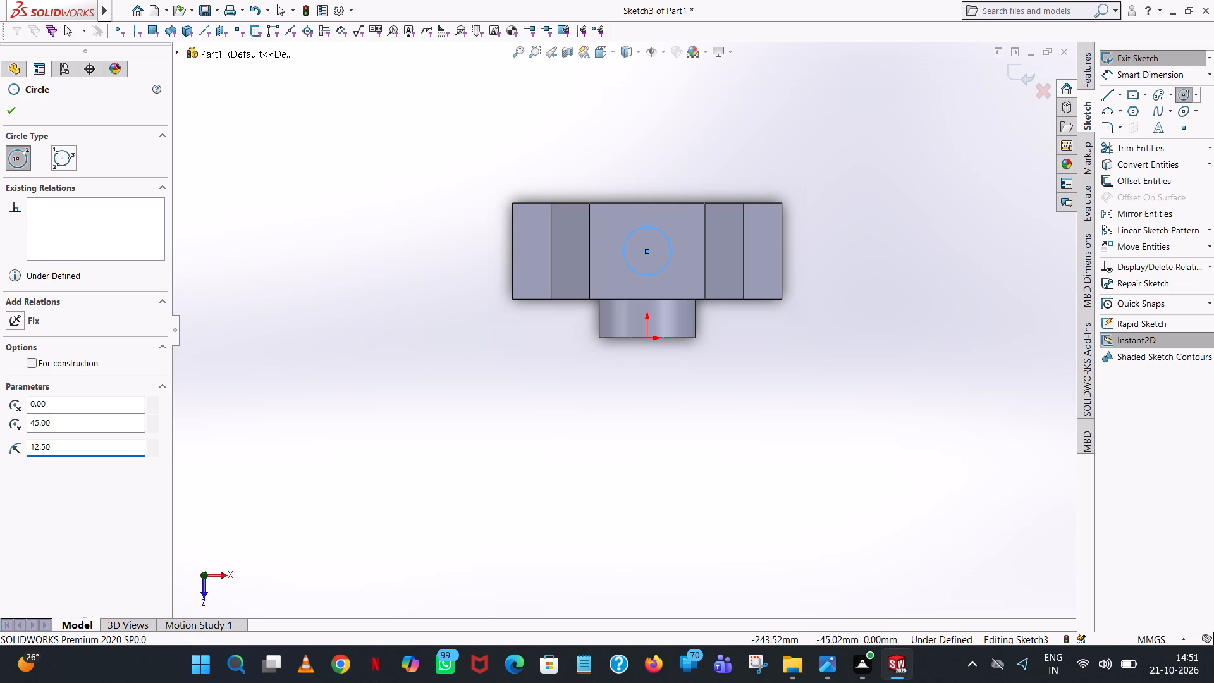
click(9, 108)
click(780, 176)
Dimension the diameter of the circle on the top face.
scroll(650, 298, down, 3)
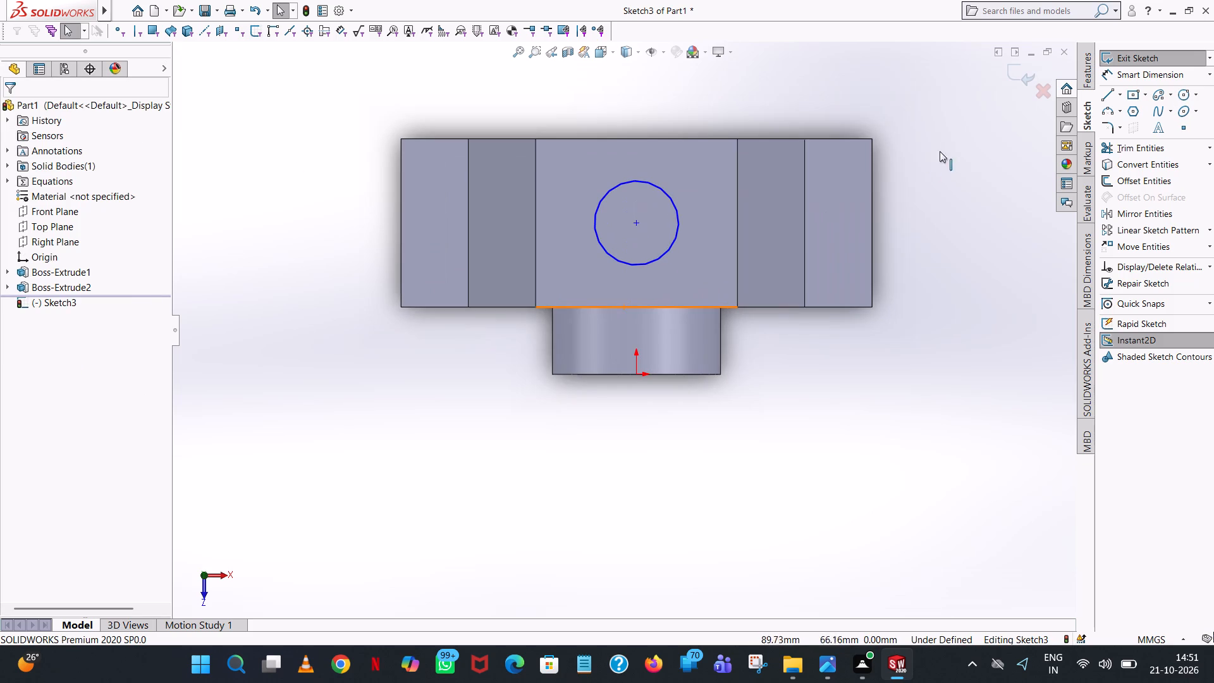
click(1143, 71)
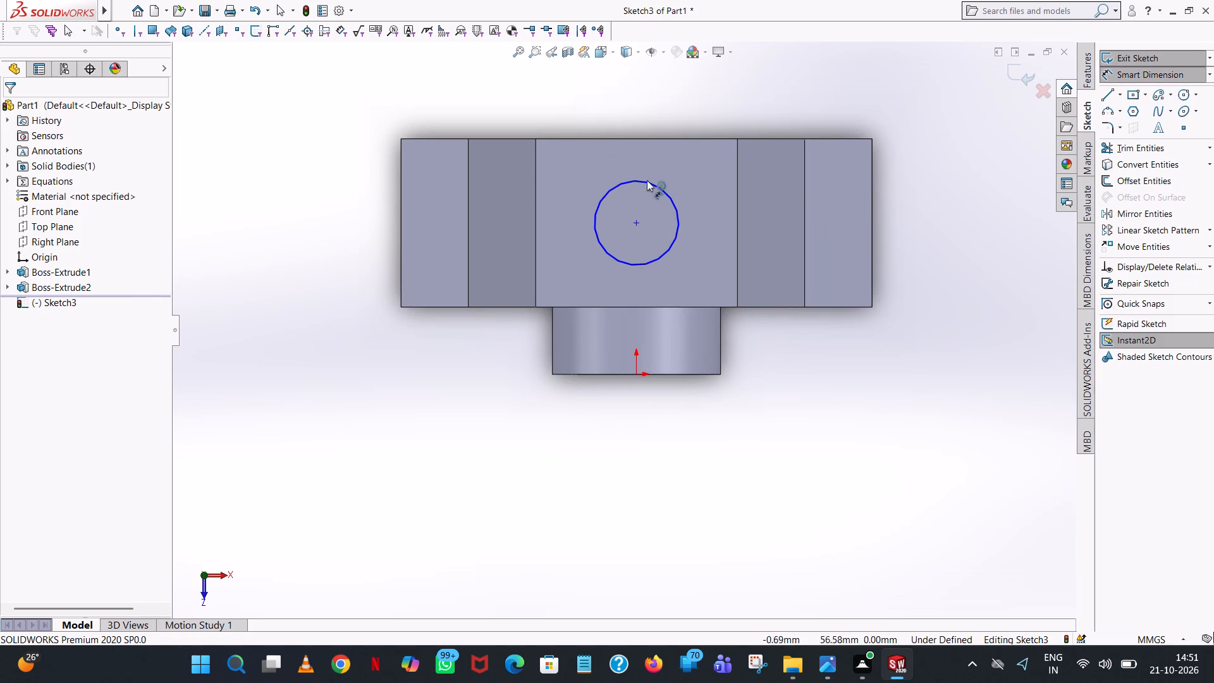
click(651, 187)
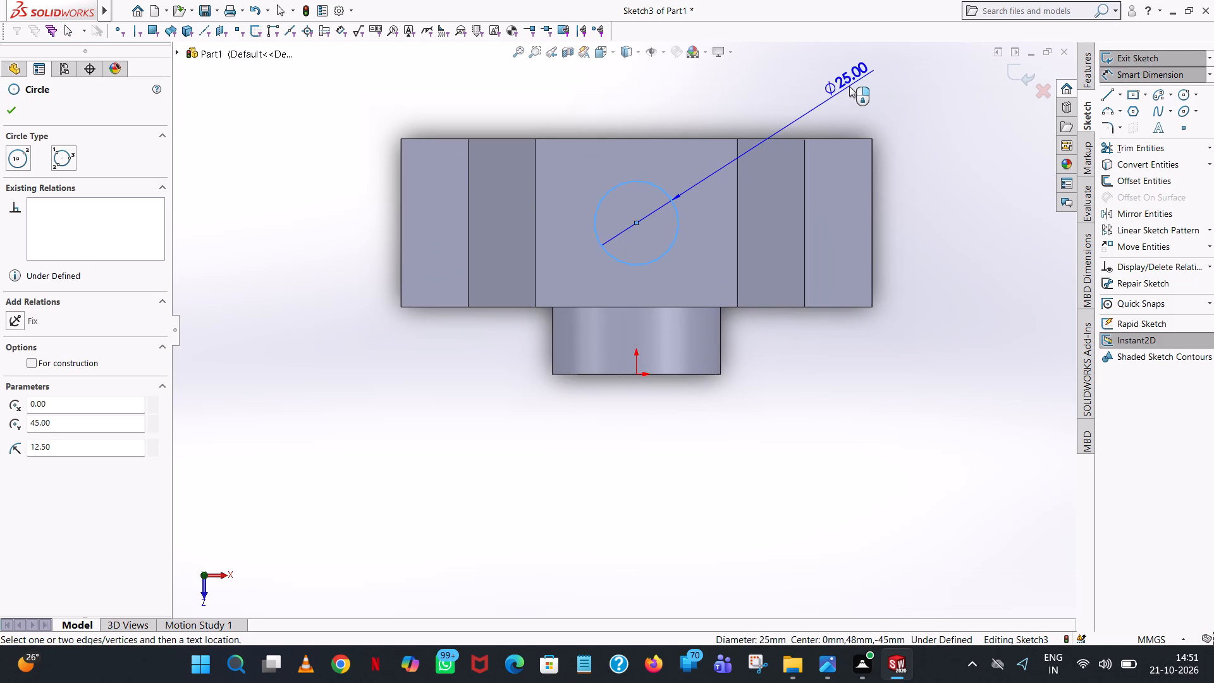
click(835, 89)
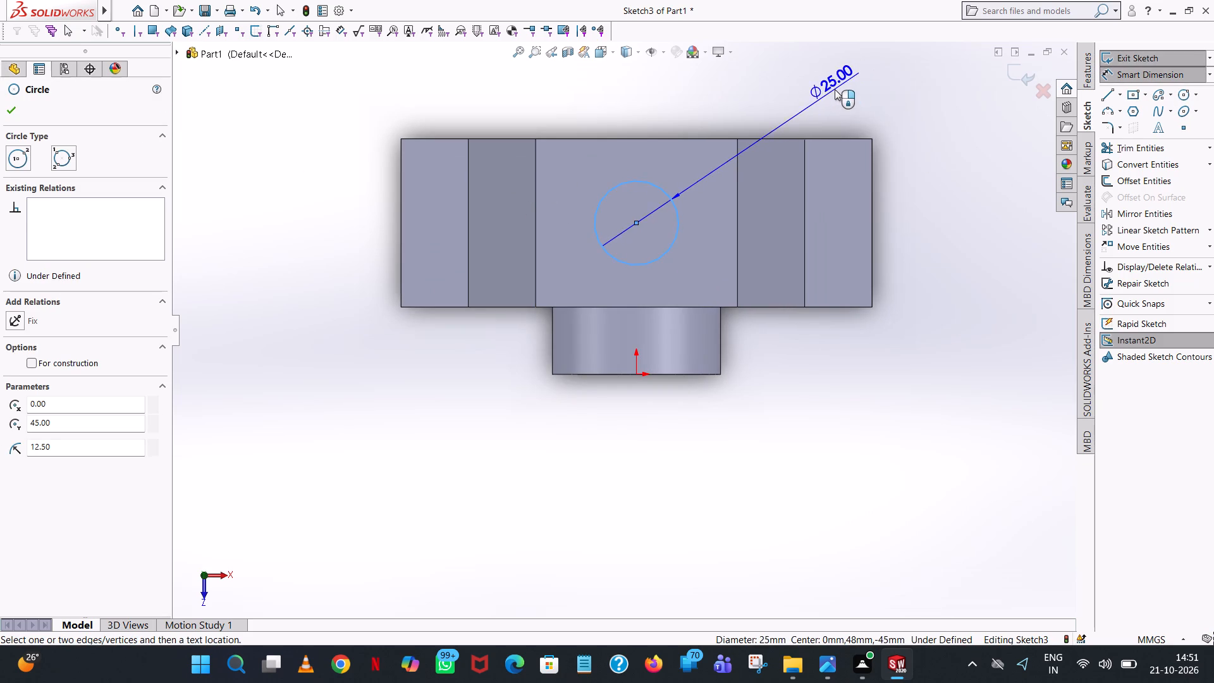
click(780, 63)
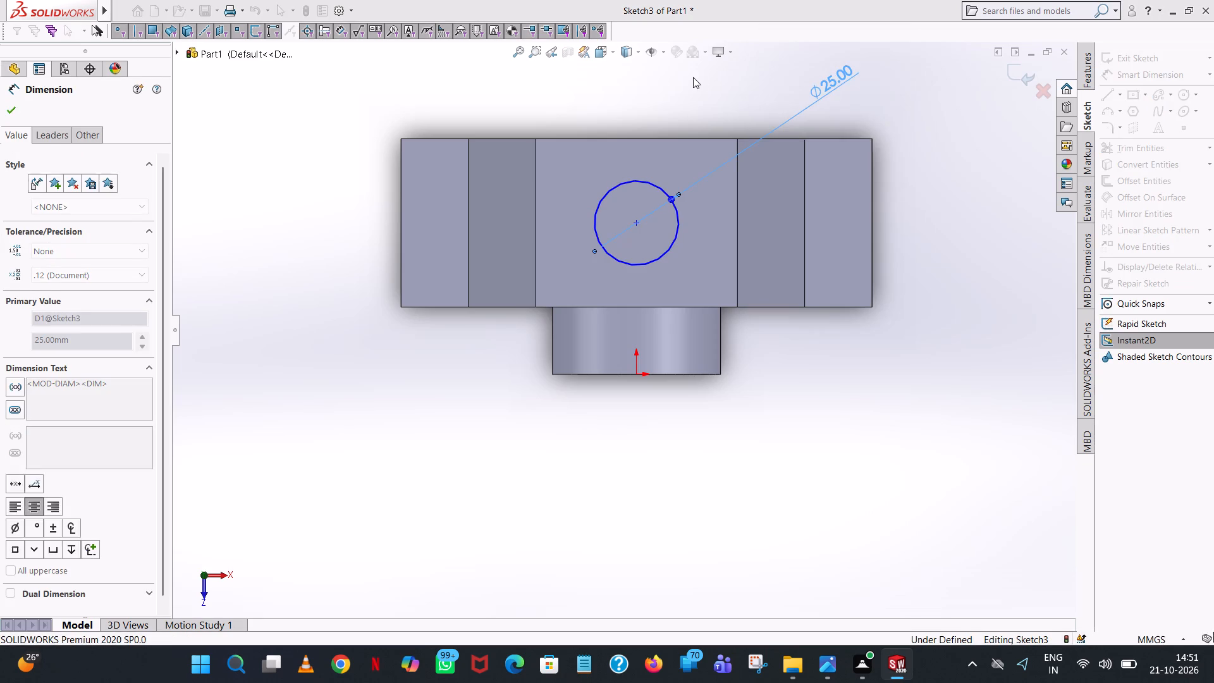
click(683, 77)
Dimension the distance from the circle's centre to the sketch origin along the body's depth.
click(634, 226)
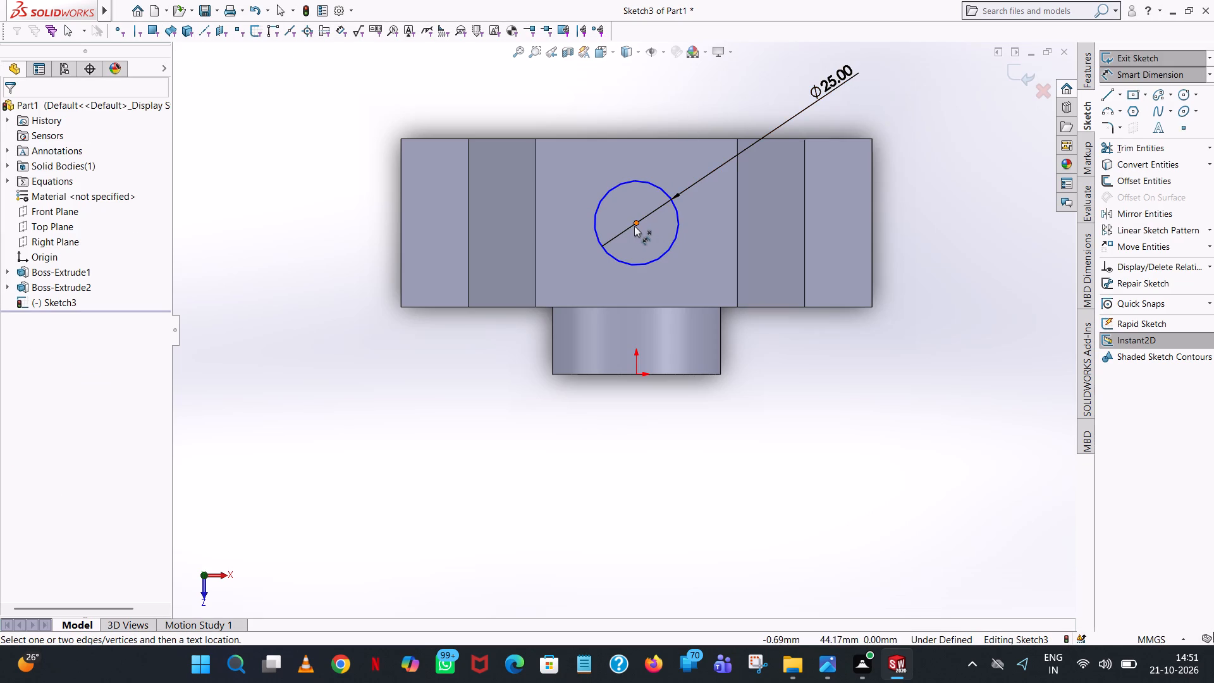
click(634, 376)
click(375, 400)
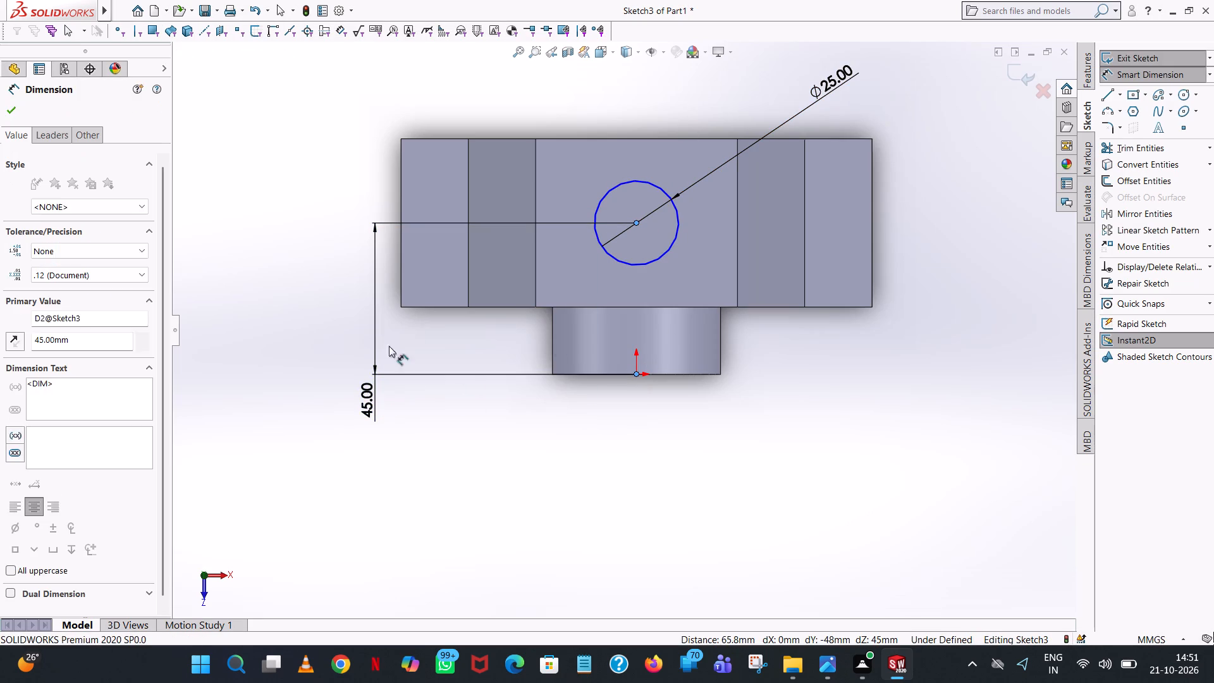
click(319, 383)
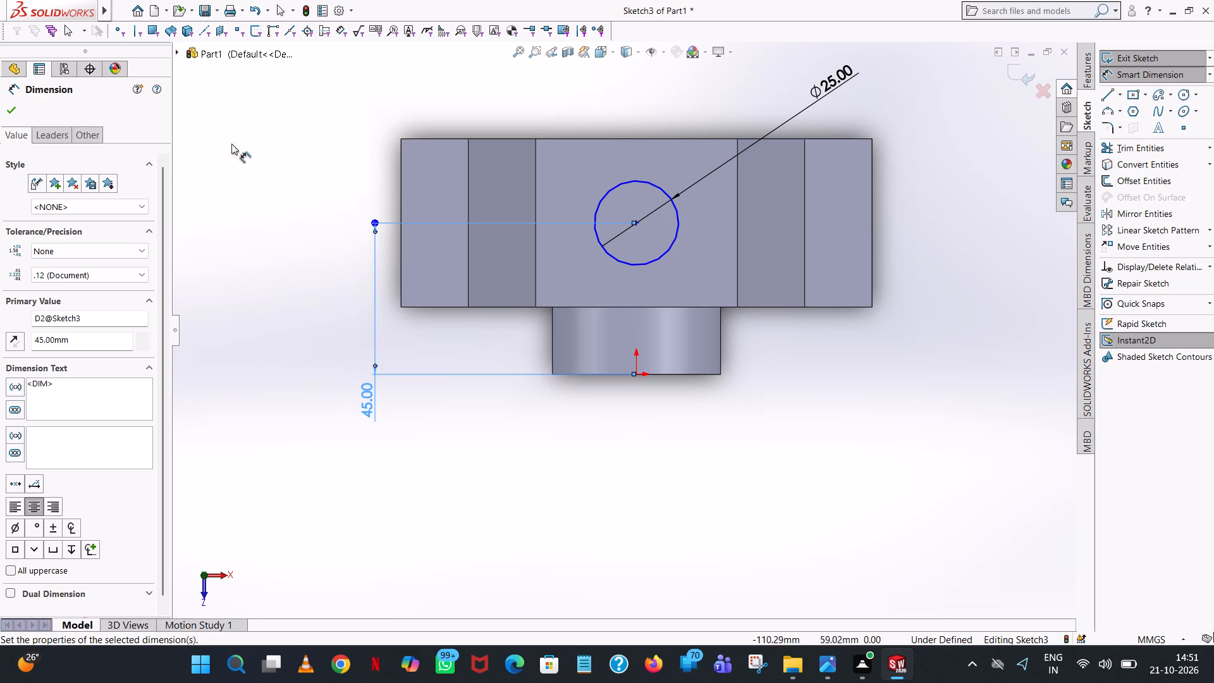
click(15, 106)
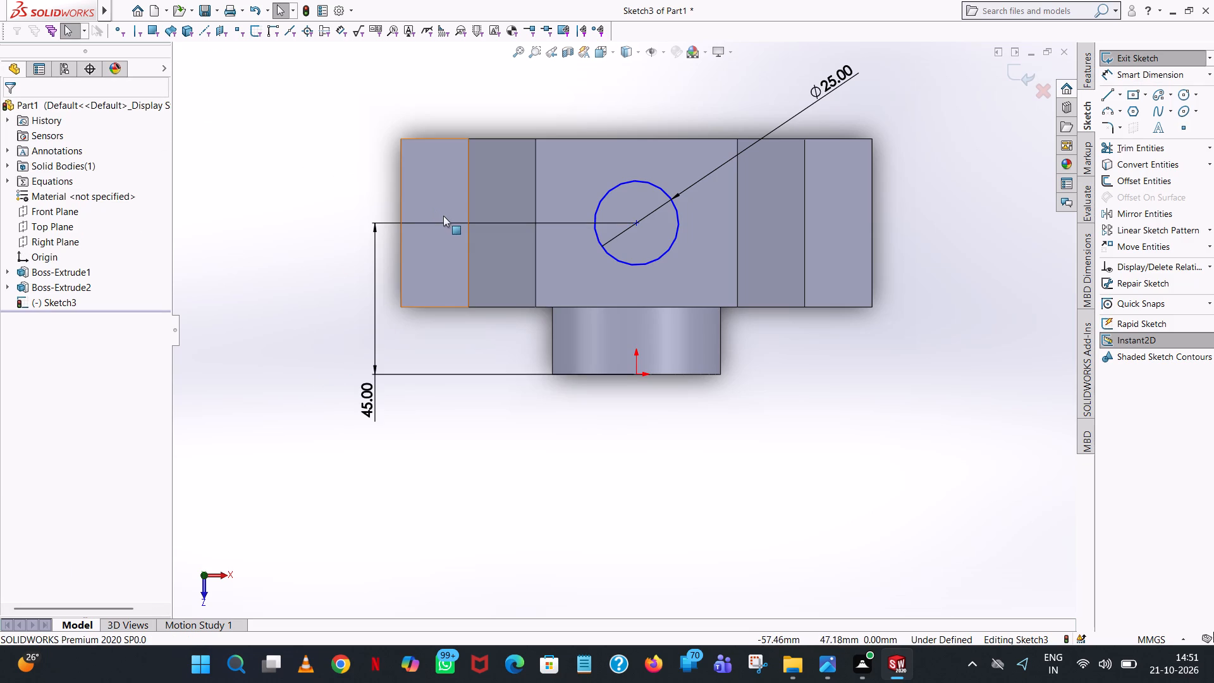
Add a vertical relation between the circle's centre point and the origin.
ctrl+click(635, 220)
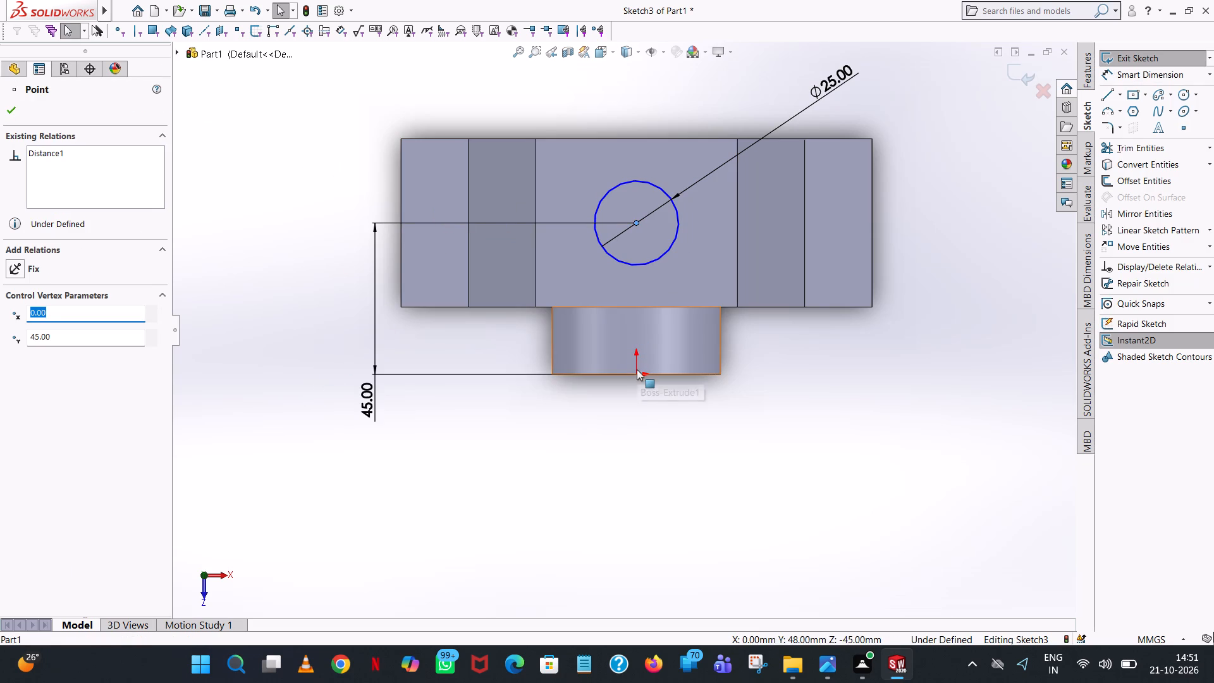
ctrl+click(636, 372)
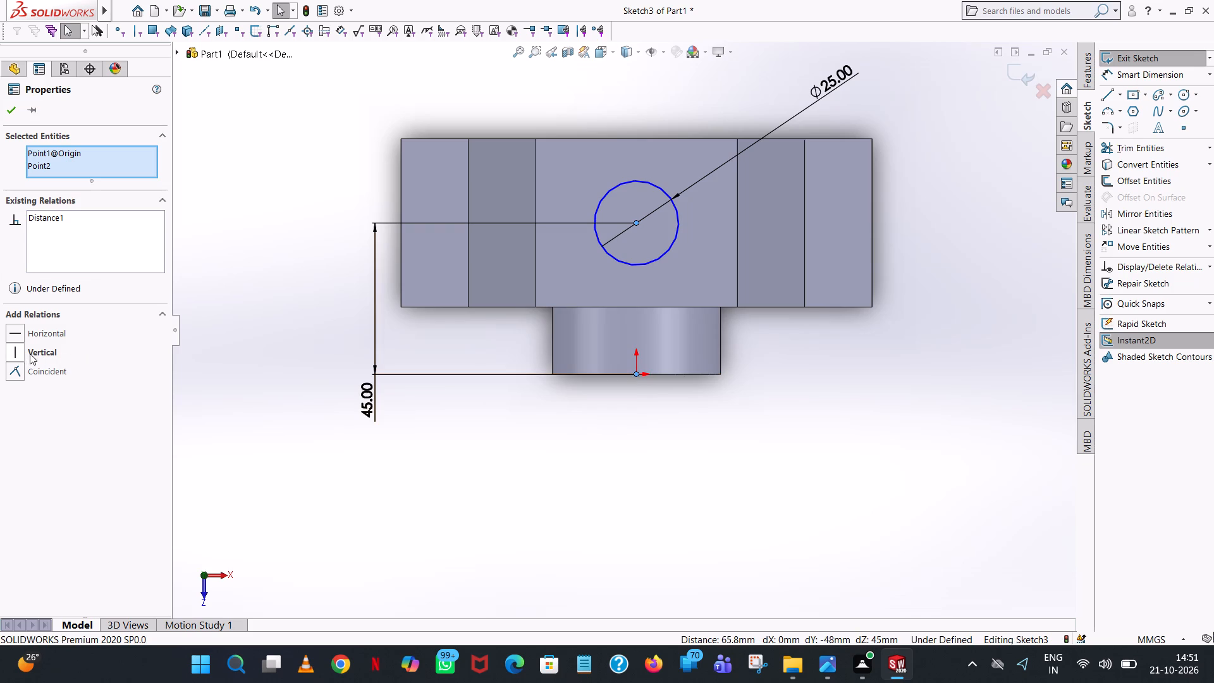
click(30, 354)
click(13, 111)
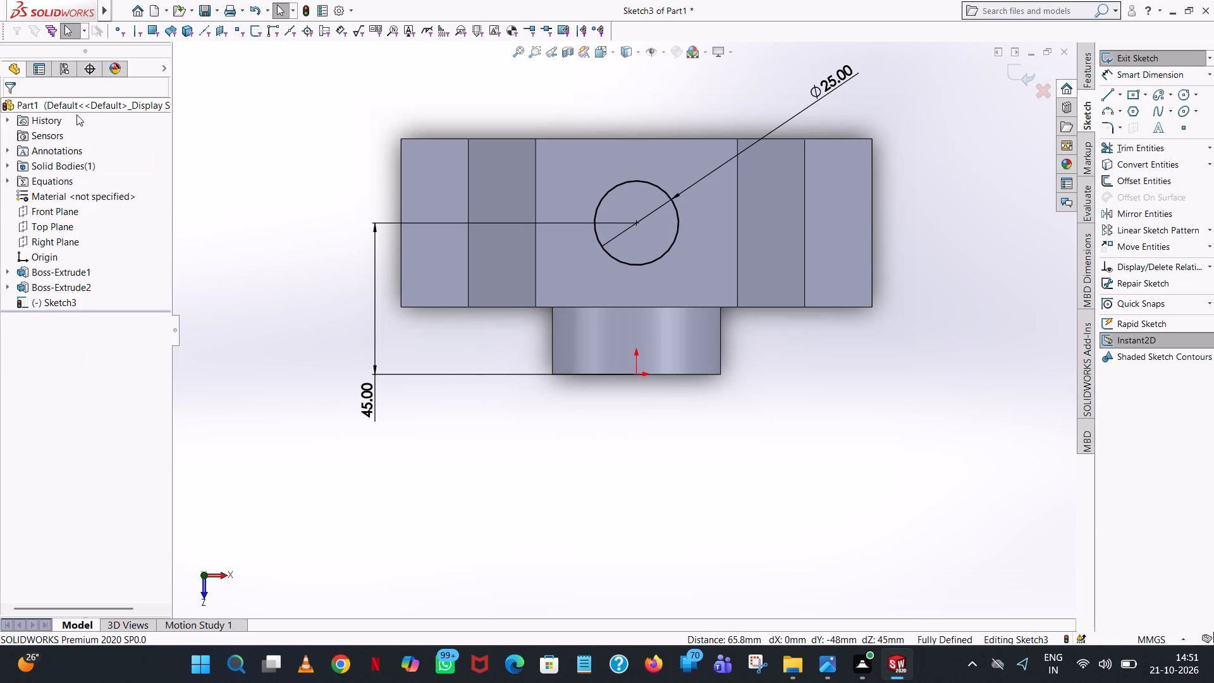
click(278, 130)
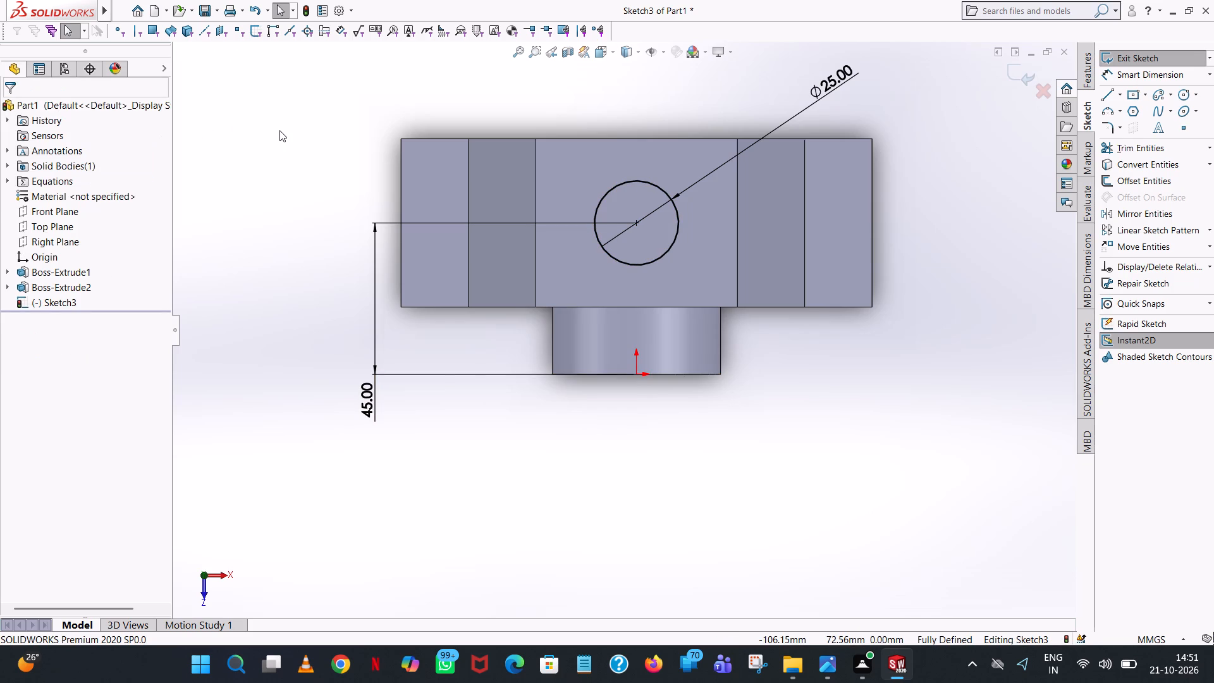
Extrude the circle upward as a blind boss of 75-48 (27 mm), merged with the body.
click(1088, 68)
click(1156, 65)
scroll(969, 289, down, 1)
middle_drag(969, 289, 967, 179)
scroll(967, 179, up, 2)
scroll(714, 221, up, 5)
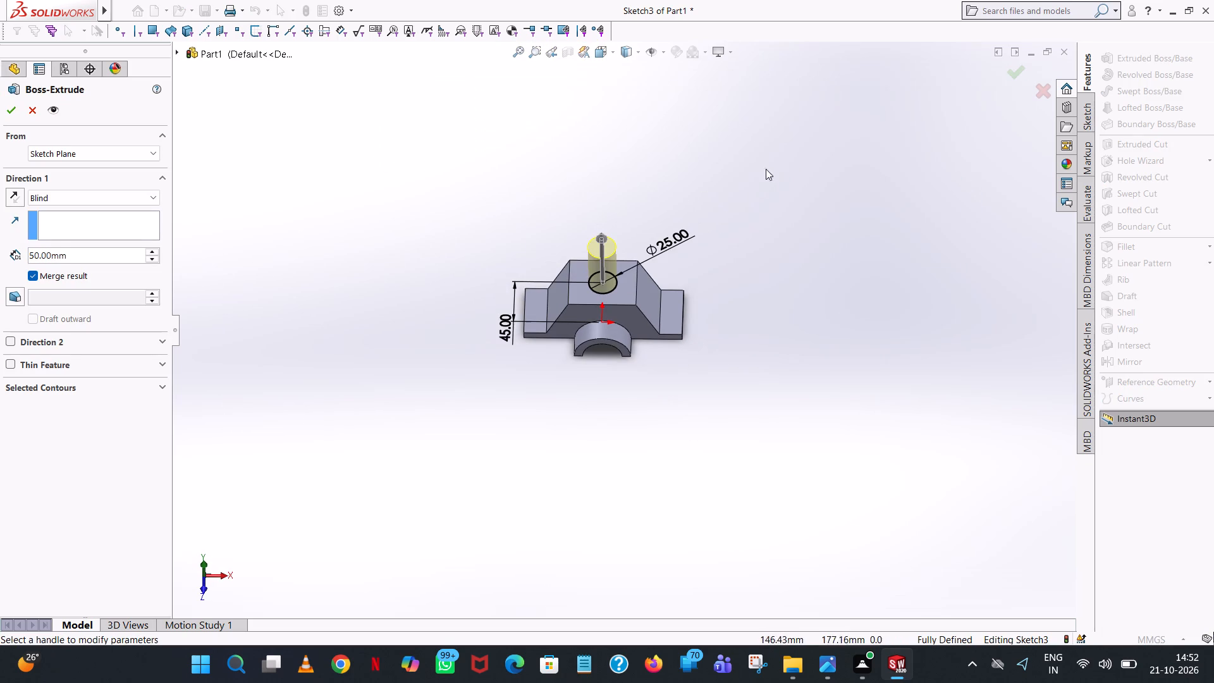
double_click(78, 256)
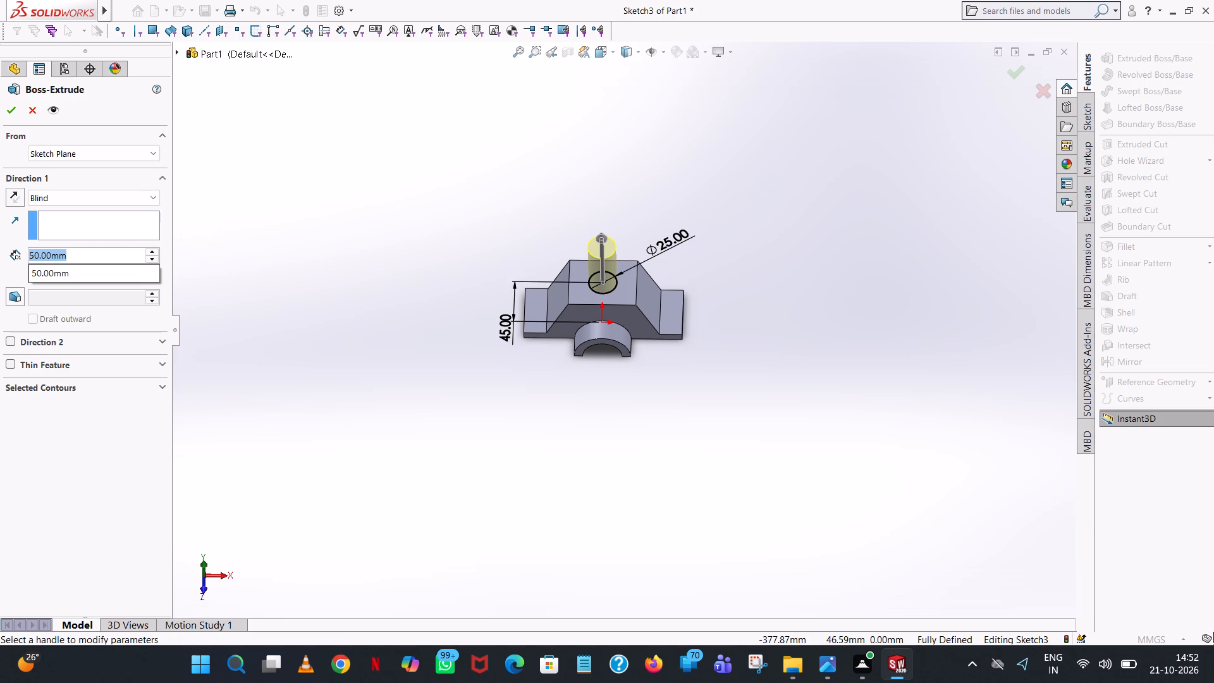
key(7)
text(5-48)
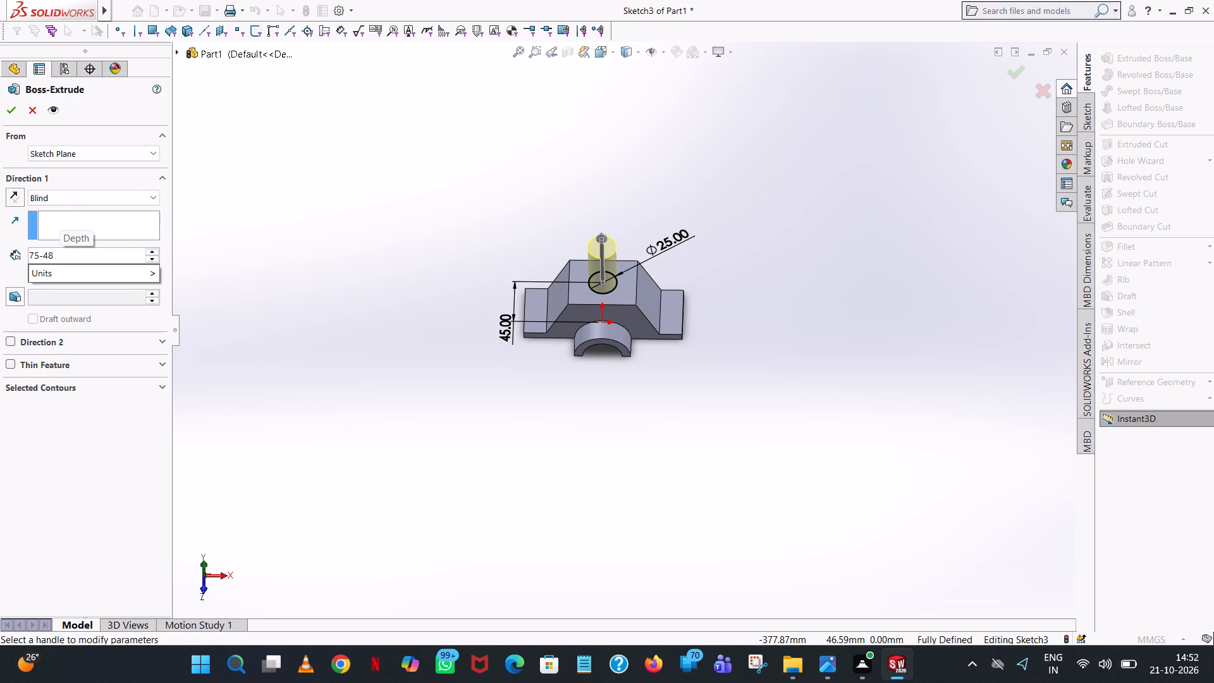
key(Return)
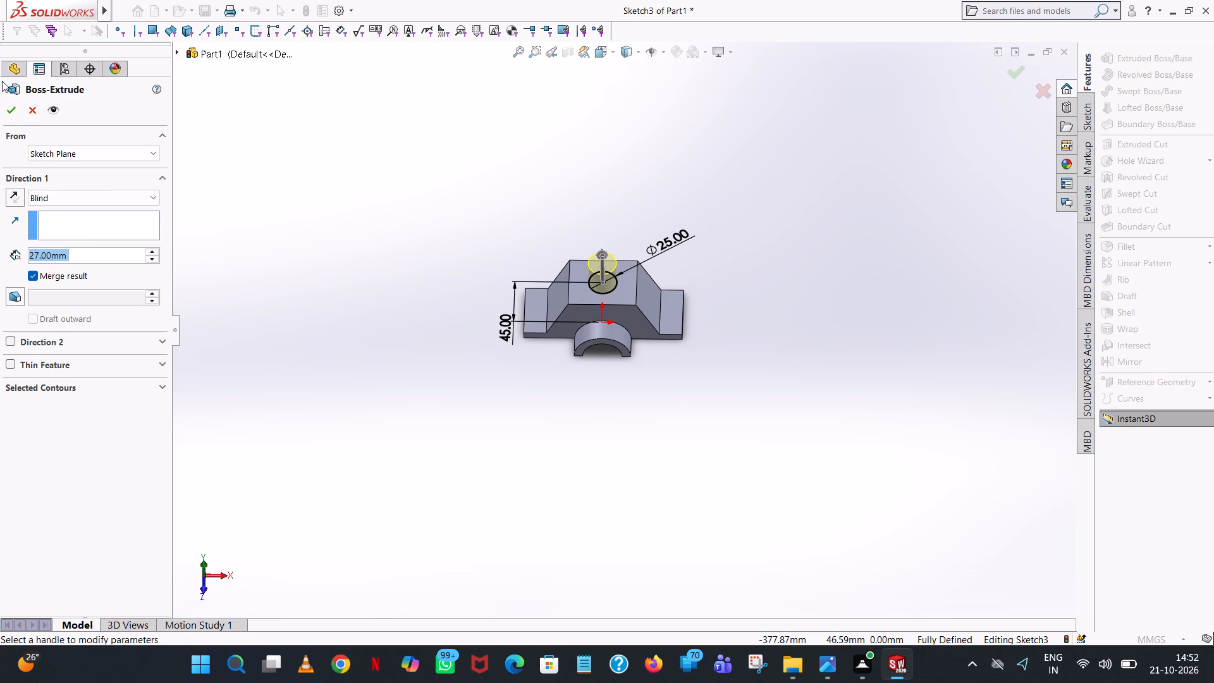
click(14, 109)
click(647, 447)
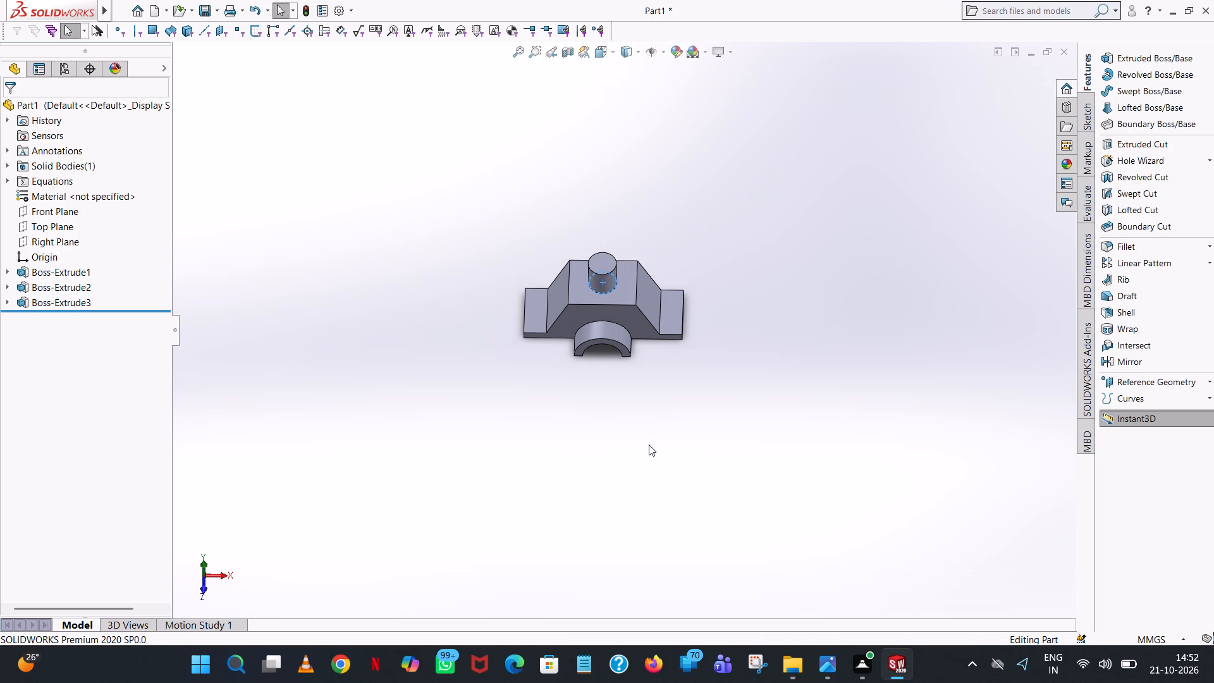
Examine the new cylindrical boss and the whole part from the front, below and above.
middle_drag(646, 435, 668, 298)
scroll(626, 344, up, 1)
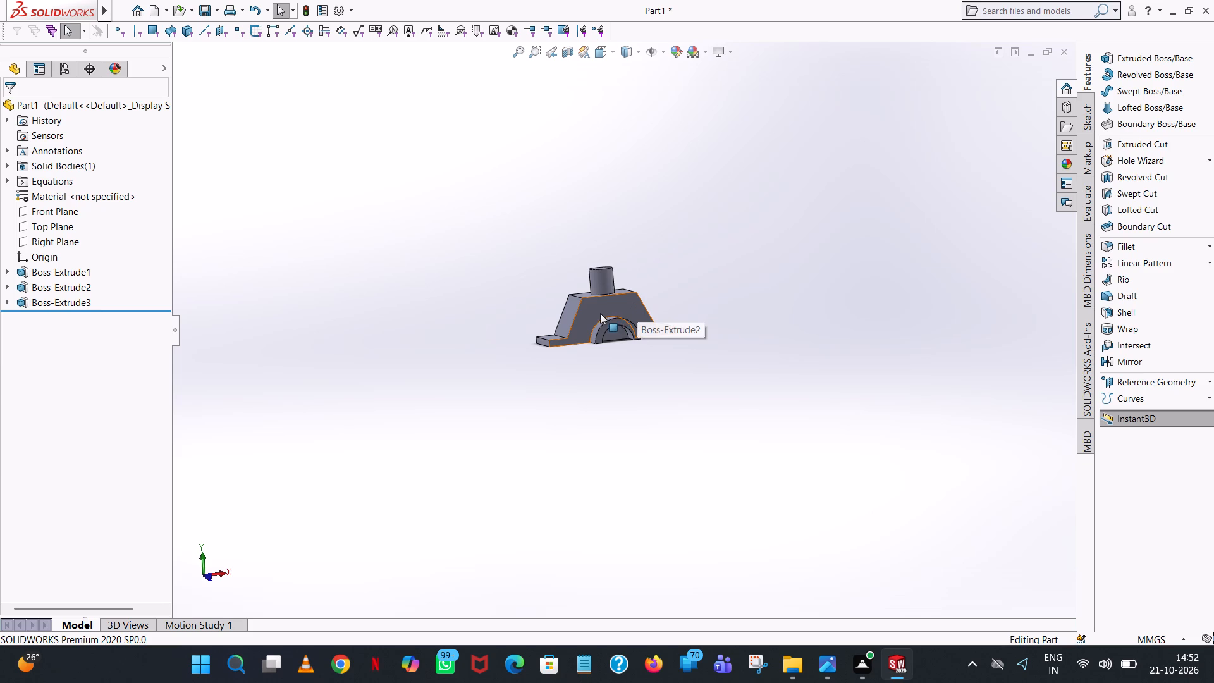
scroll(600, 312, down, 7)
scroll(764, 206, down, 2)
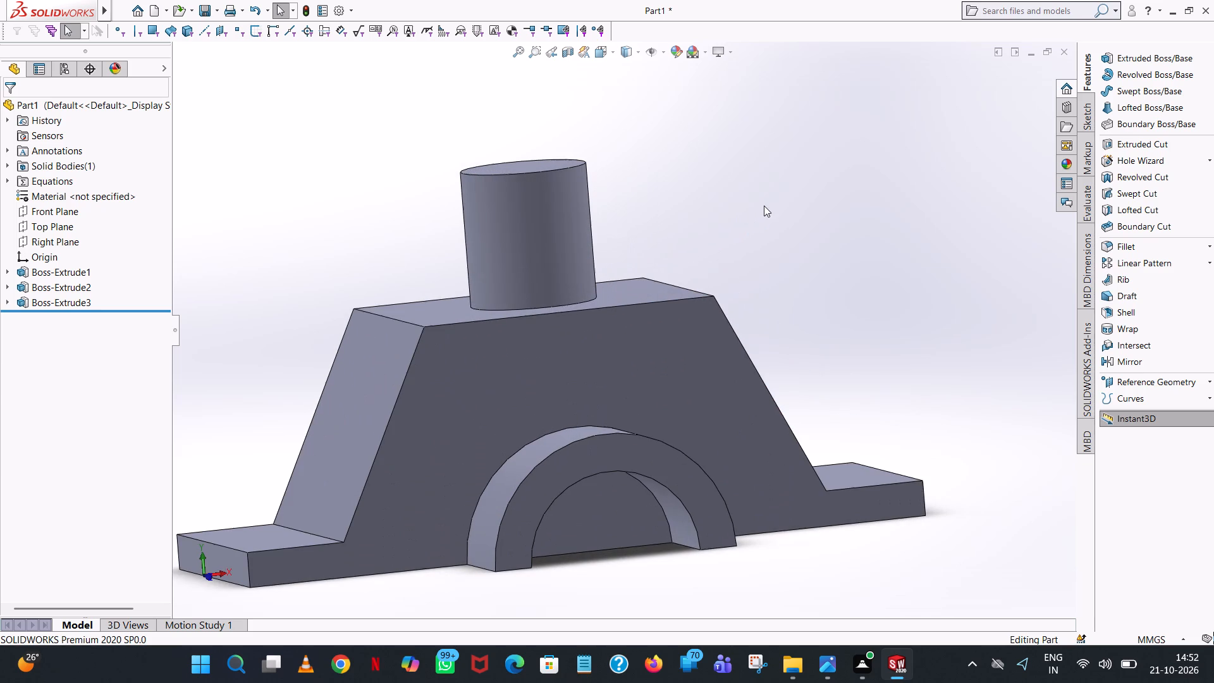
middle_drag(712, 243, 676, 232)
middle_click(690, 222)
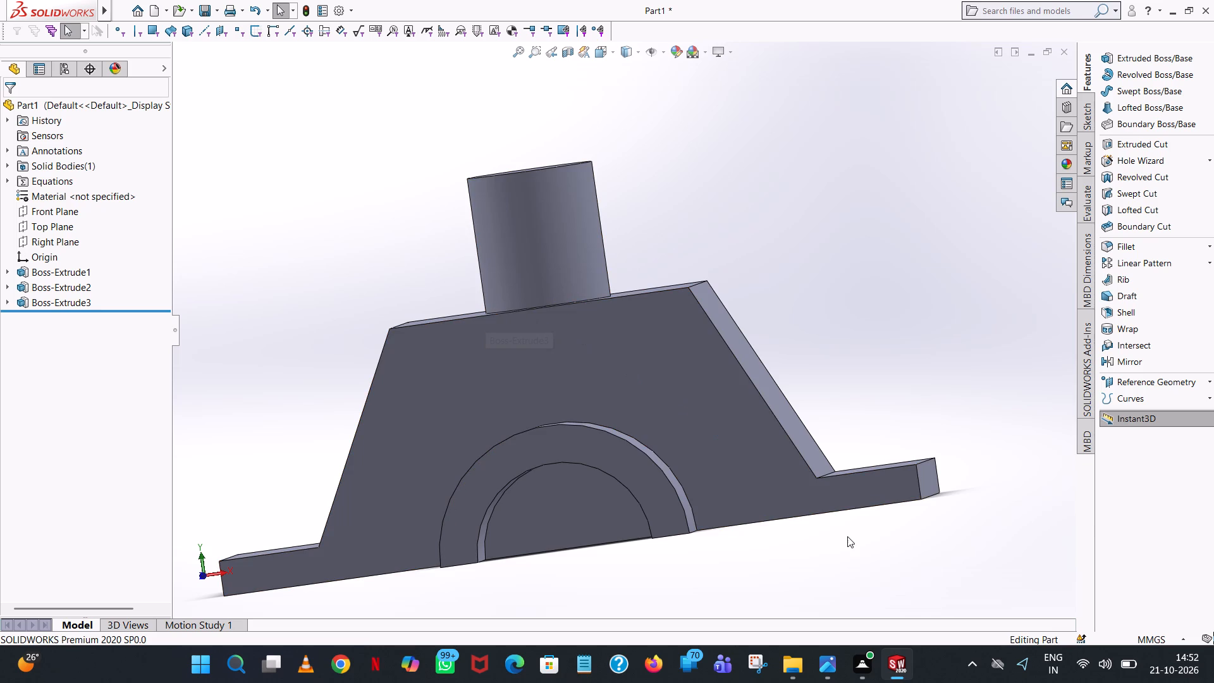
scroll(646, 314, up, 1)
middle_drag(647, 314, 690, 292)
scroll(726, 261, up, 1)
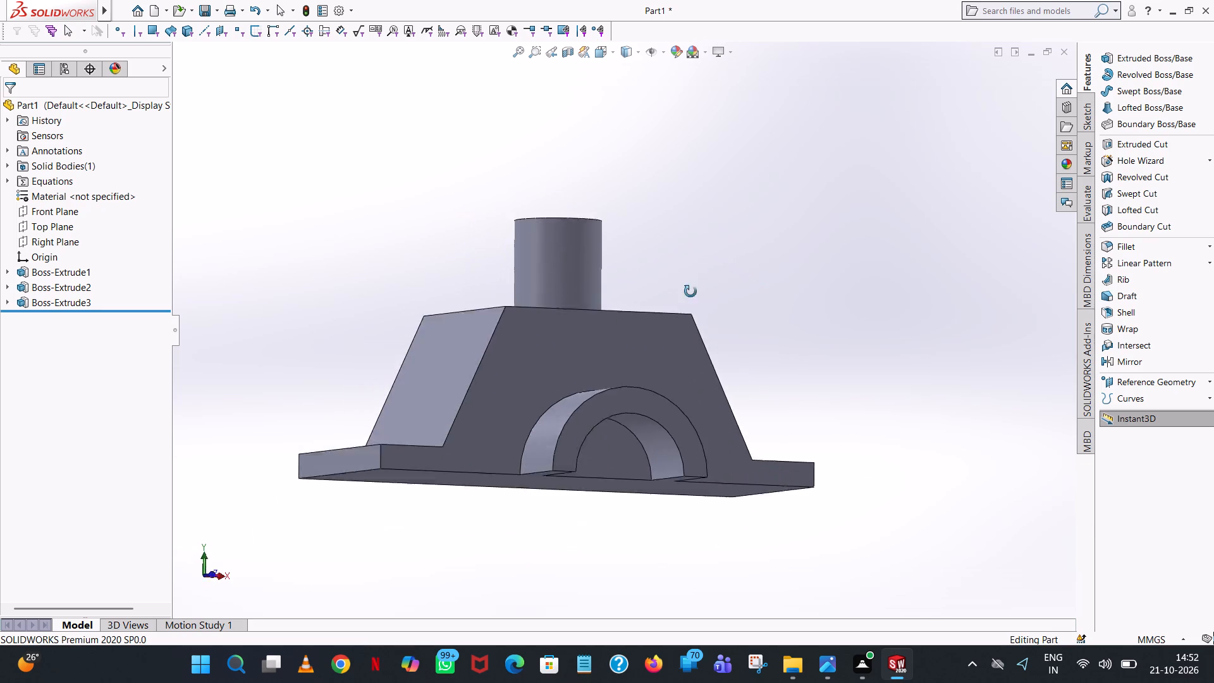
middle_drag(690, 292, 668, 366)
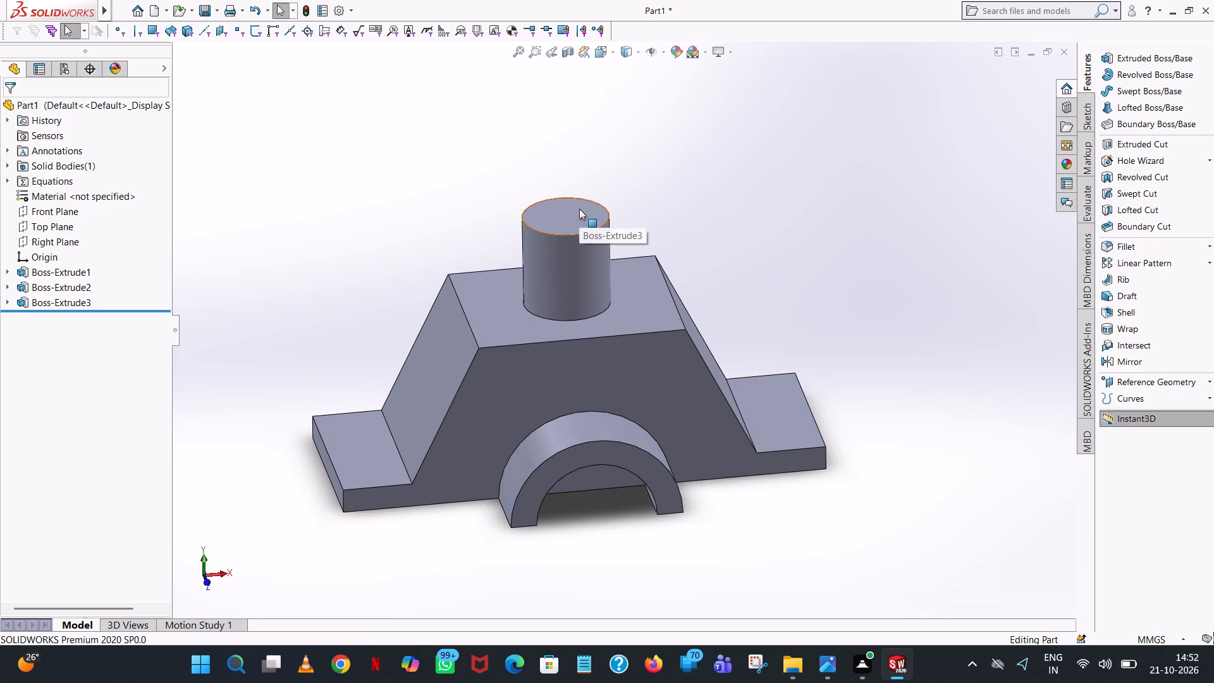
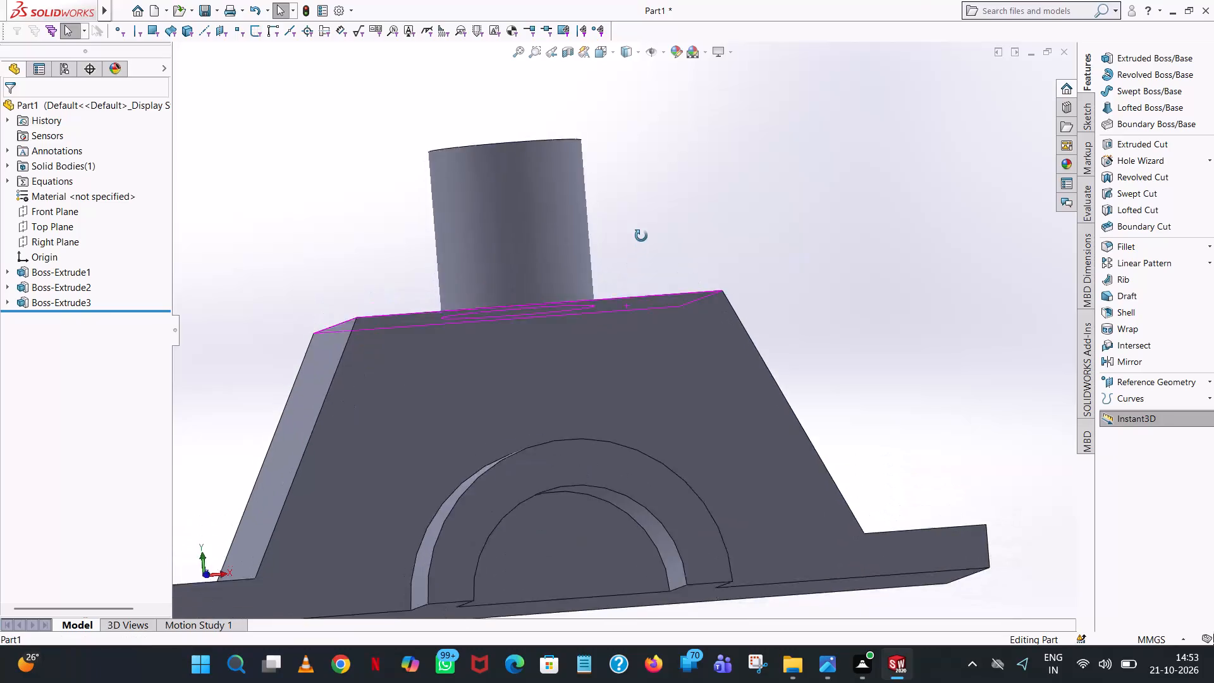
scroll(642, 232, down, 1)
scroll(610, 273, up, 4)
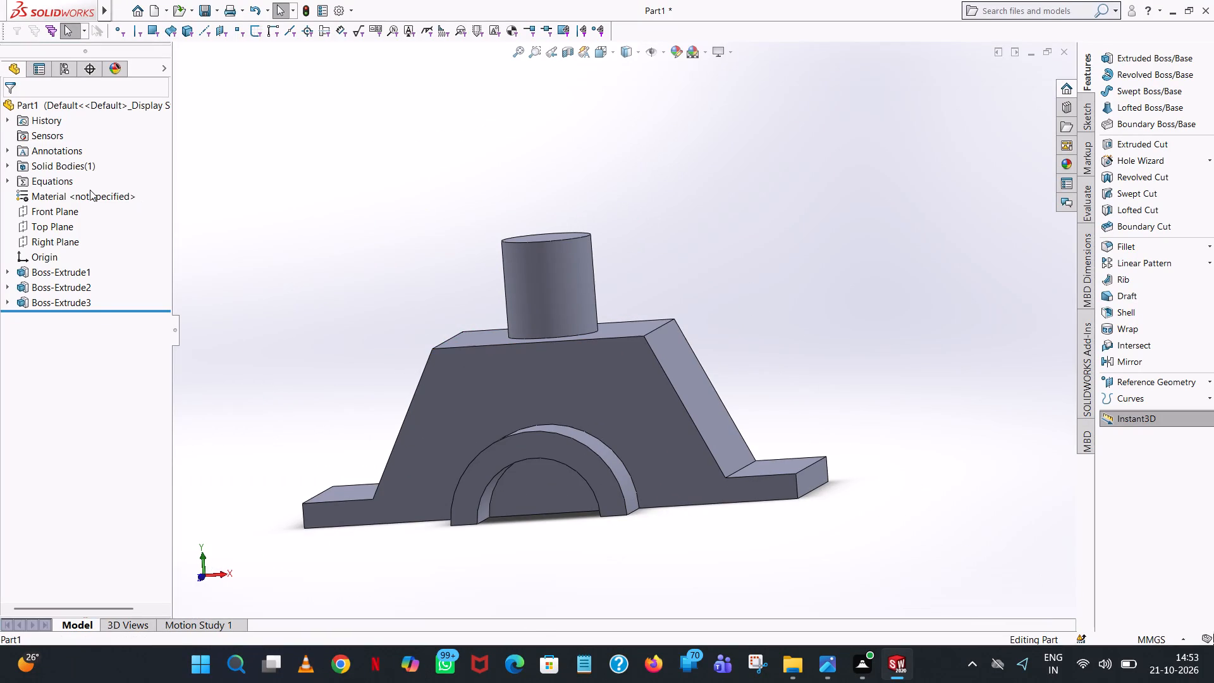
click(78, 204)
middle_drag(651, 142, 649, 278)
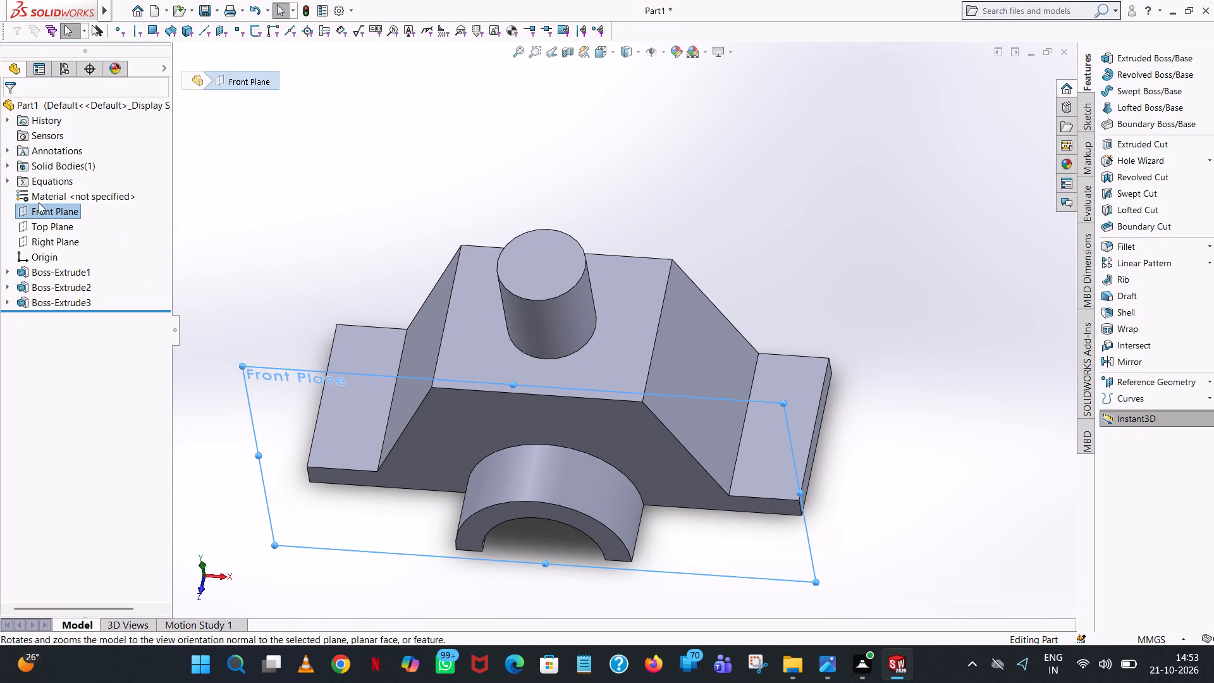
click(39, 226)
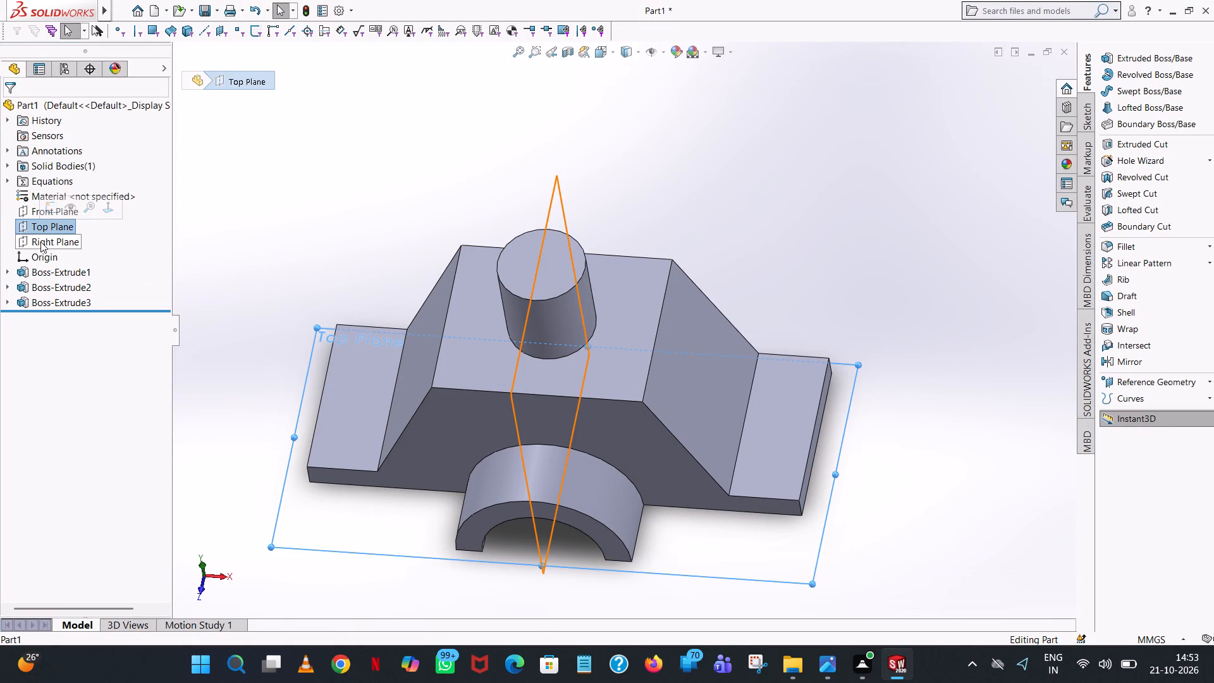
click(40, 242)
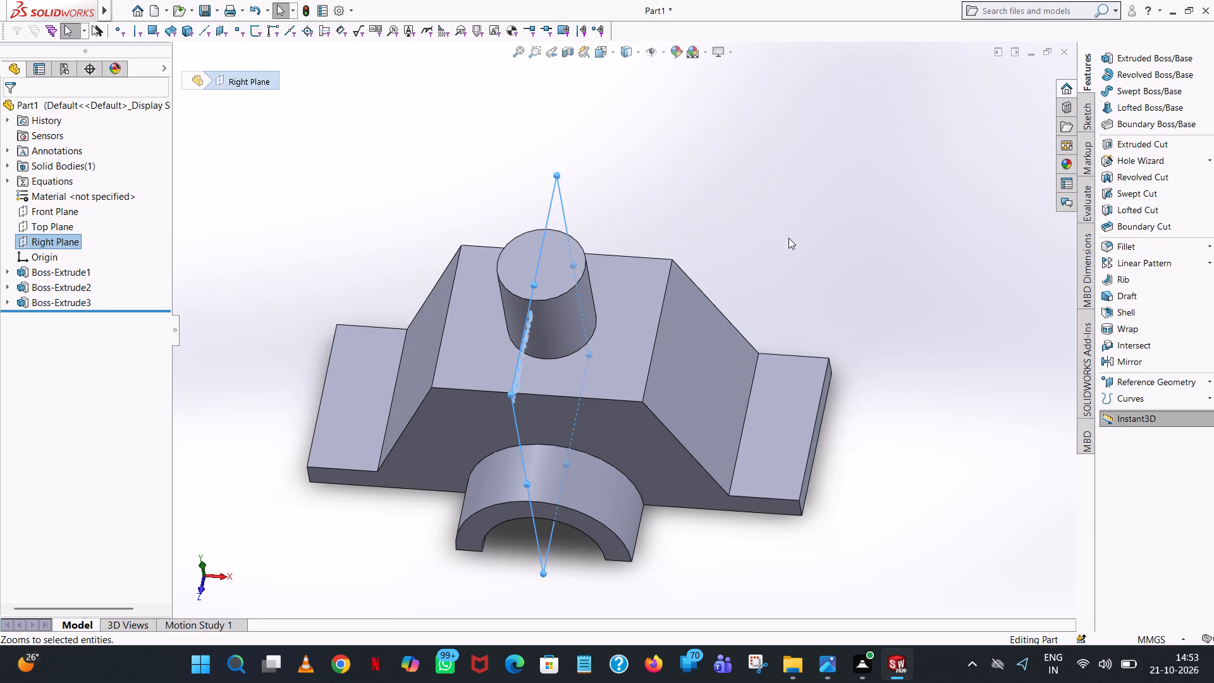
Undo the extrusion of the cylindrical boss.
click(252, 5)
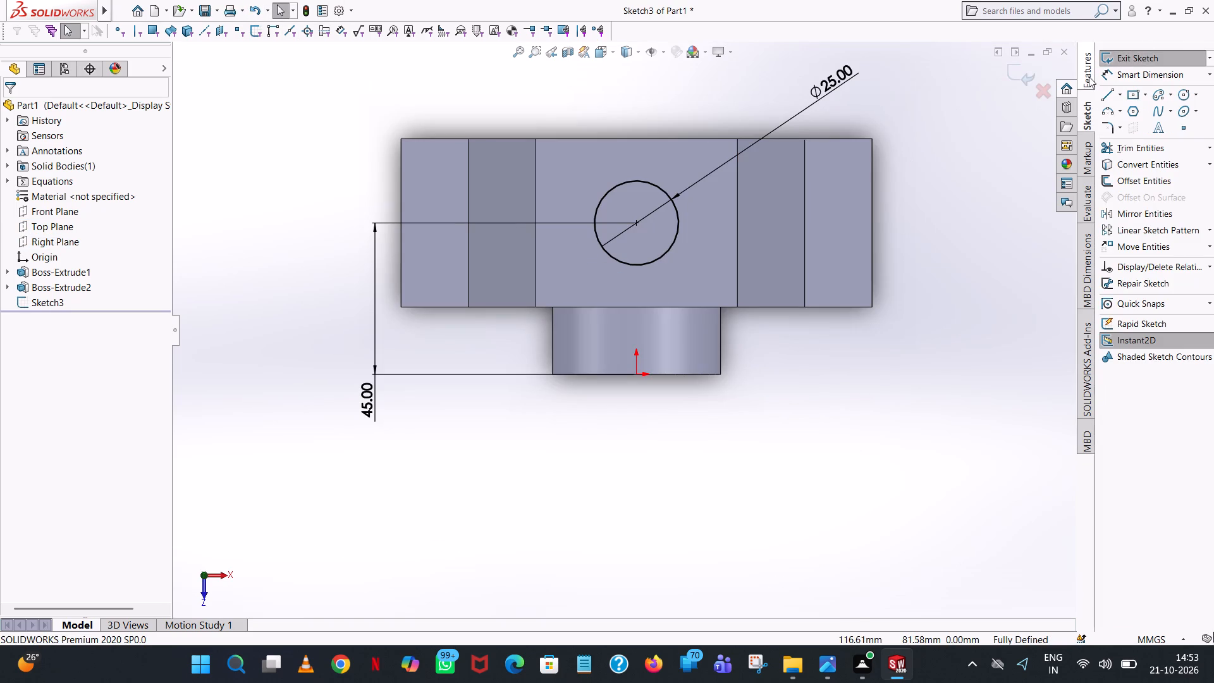
Extrude the 25 mm circle upward again as a blind boss of 75-48 (27 mm), merged with the body.
click(1086, 77)
click(1133, 61)
middle_drag(858, 325, 848, 305)
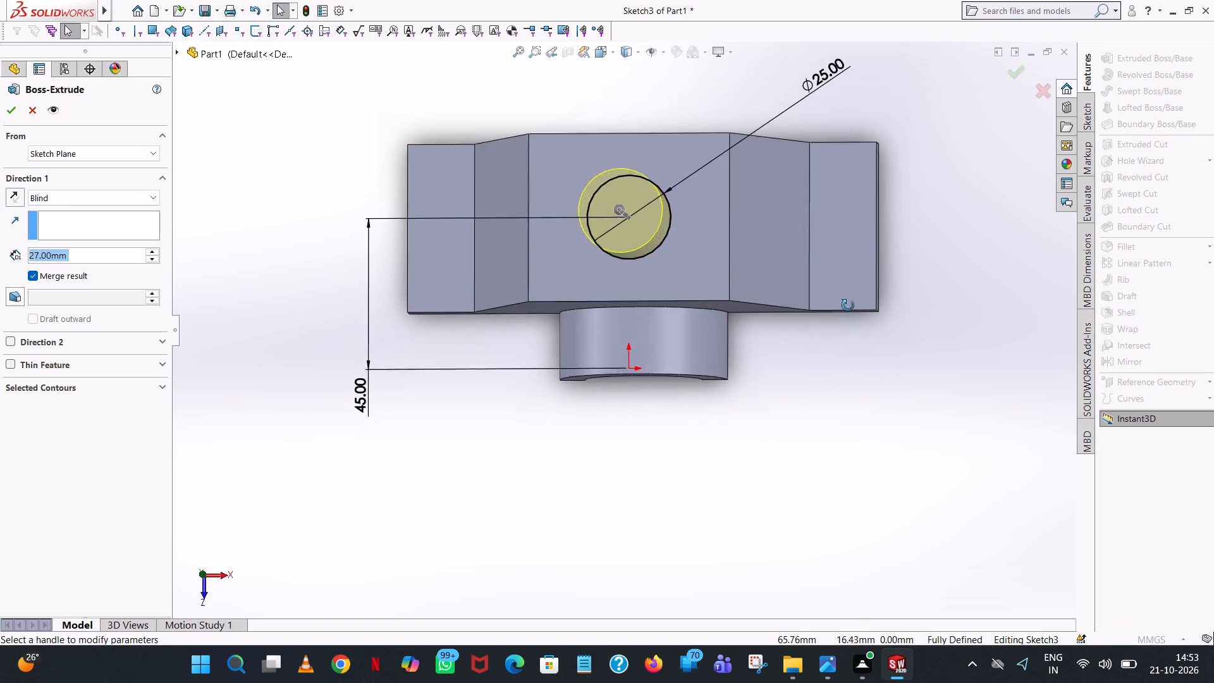
middle_drag(848, 305, 854, 190)
scroll(854, 190, up, 1)
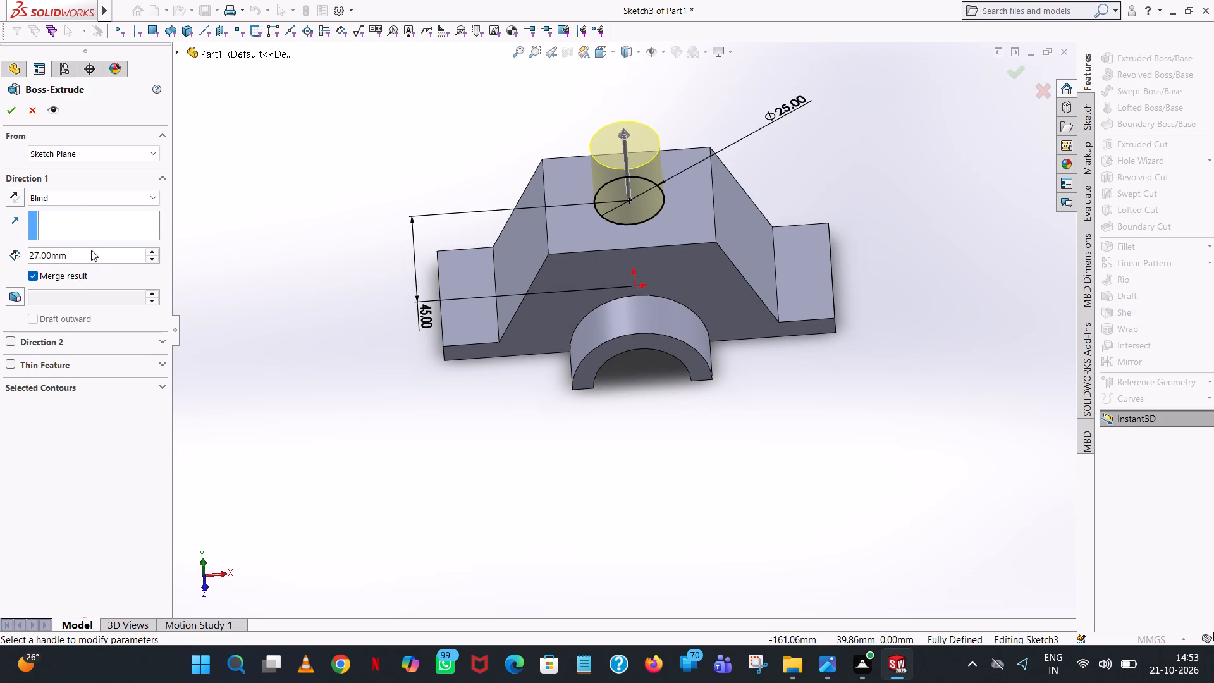
double_click(91, 250)
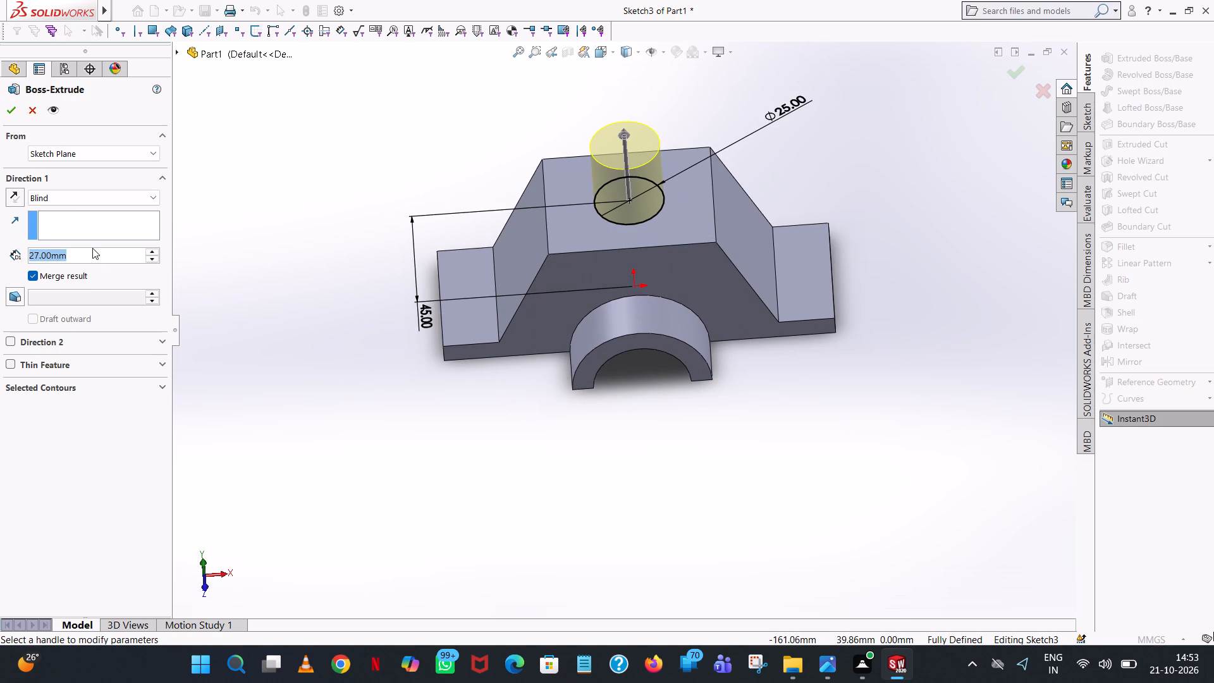
text(75)
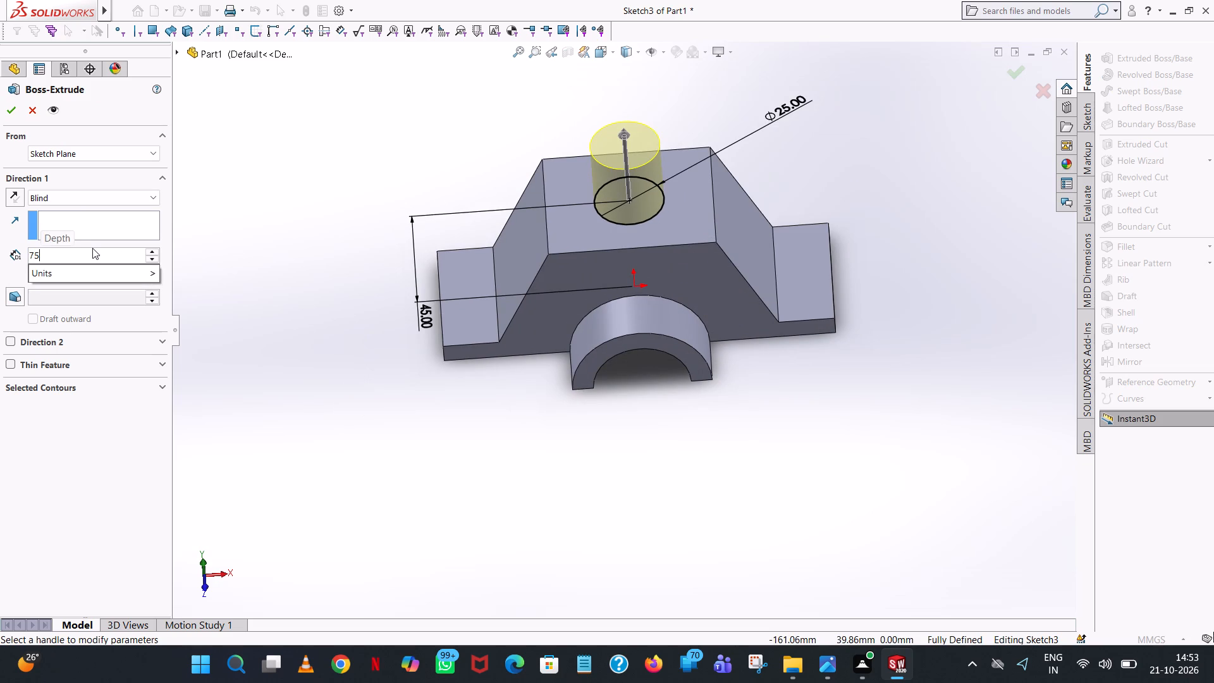
key(minus)
text(48)
key(Return)
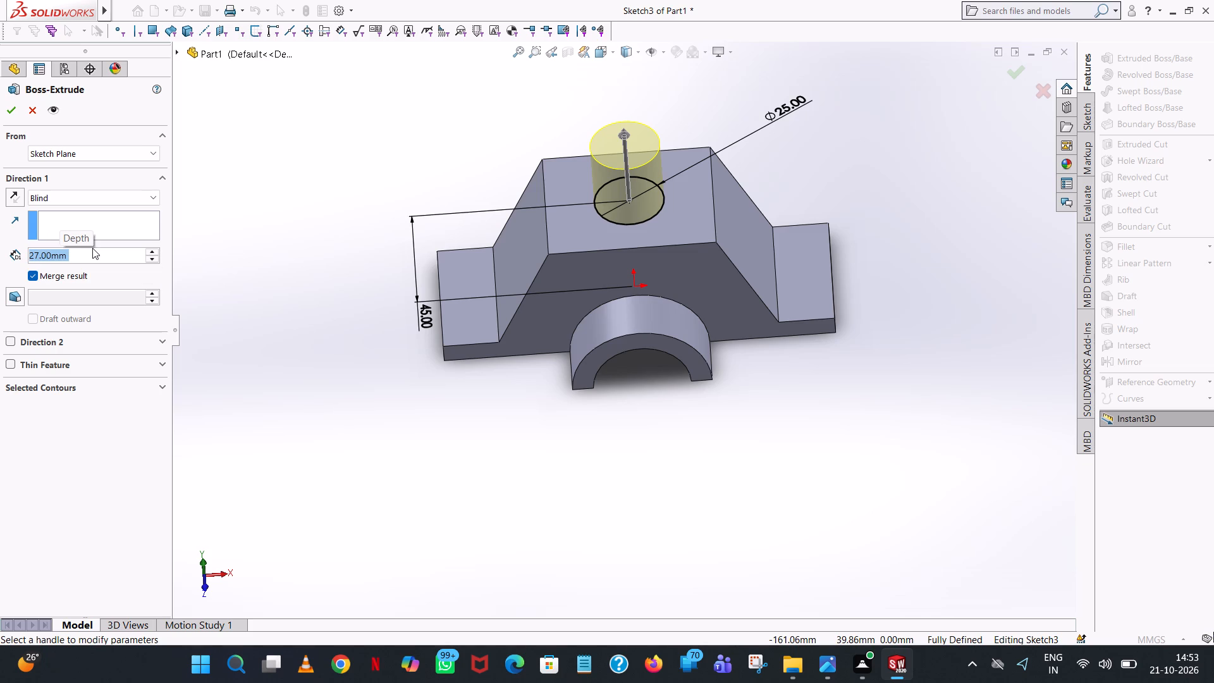
click(12, 106)
Examine the re-extruded cylindrical boss and the whole part from the front, below and above.
click(799, 401)
middle_drag(800, 399, 816, 284)
scroll(800, 398, up, 2)
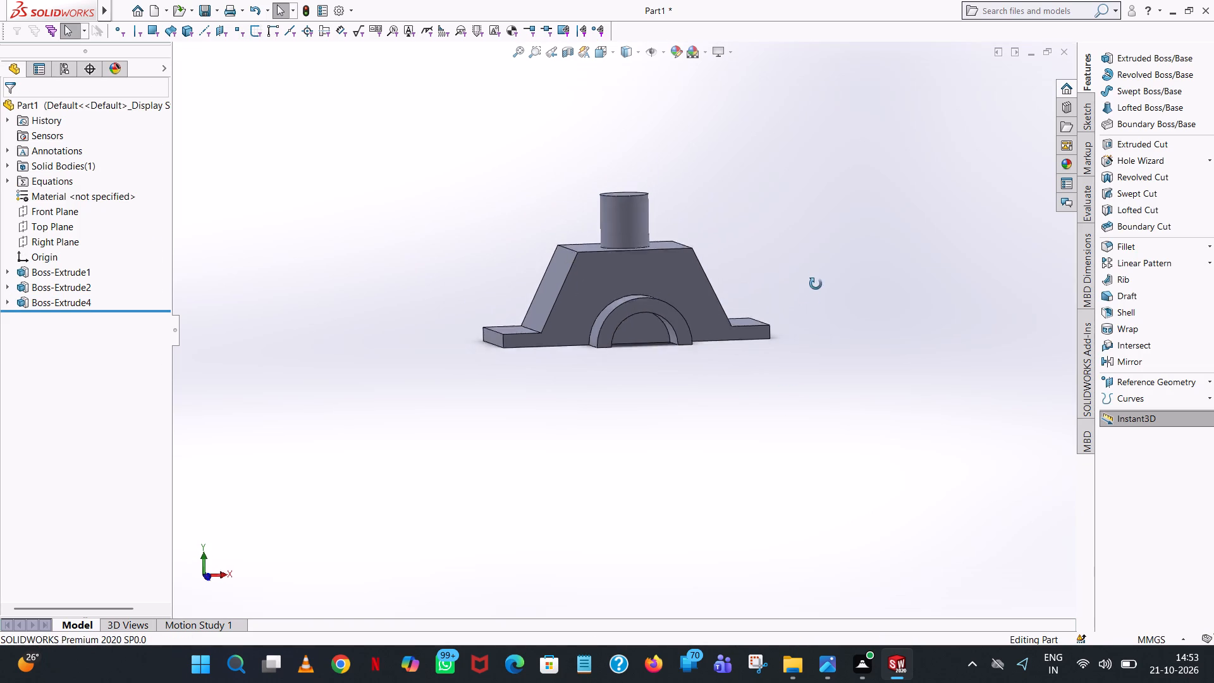
middle_drag(816, 284, 814, 269)
middle_click(805, 261)
scroll(673, 197, down, 6)
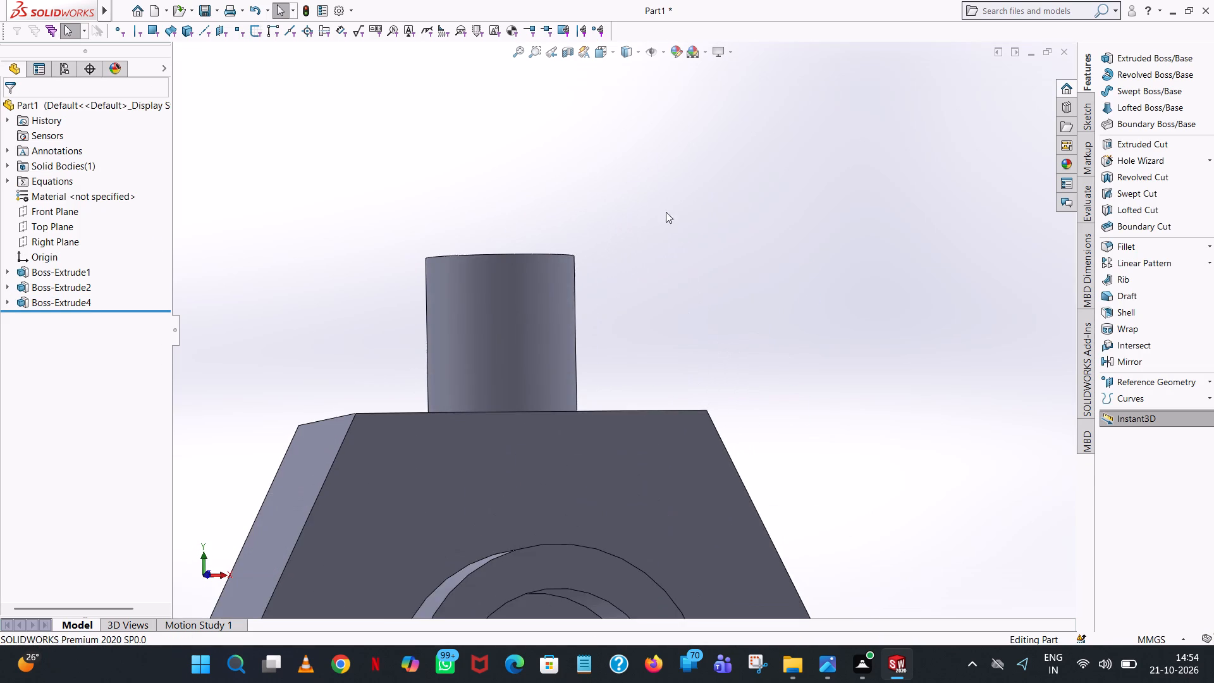
scroll(546, 314, up, 5)
middle_drag(675, 327, 696, 457)
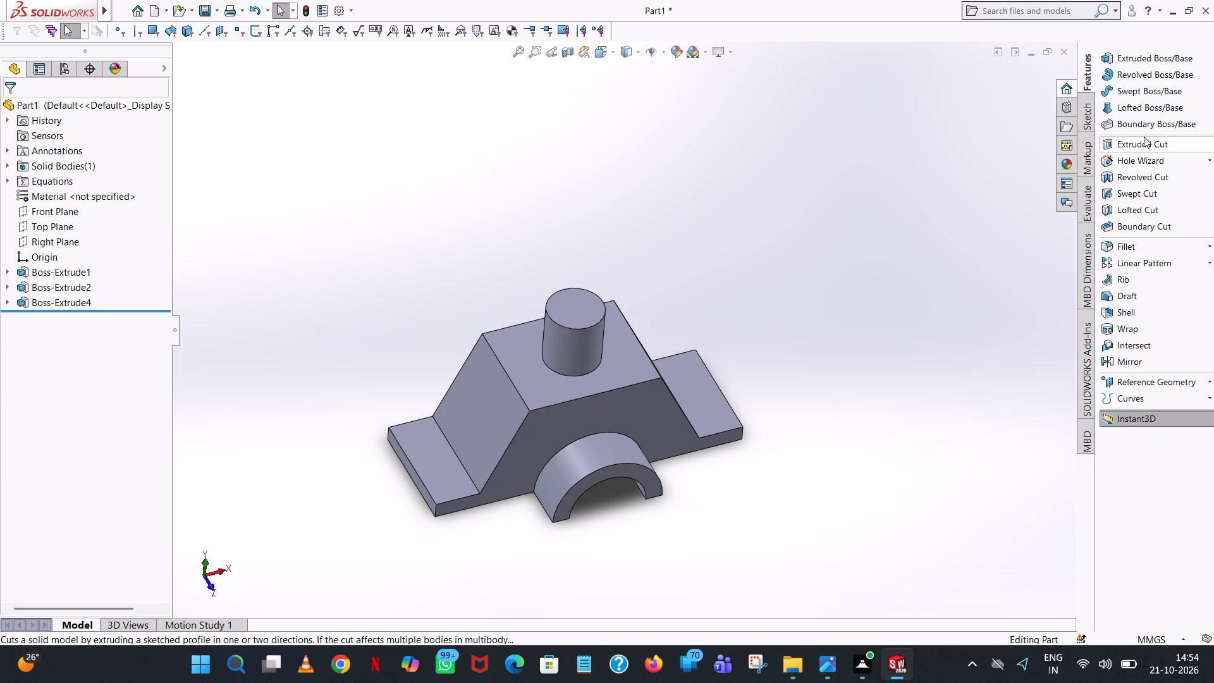
Start an extruded-cut sketch on the boss's top face and draw a 6 mm radius circle concentric with the boss.
click(1144, 137)
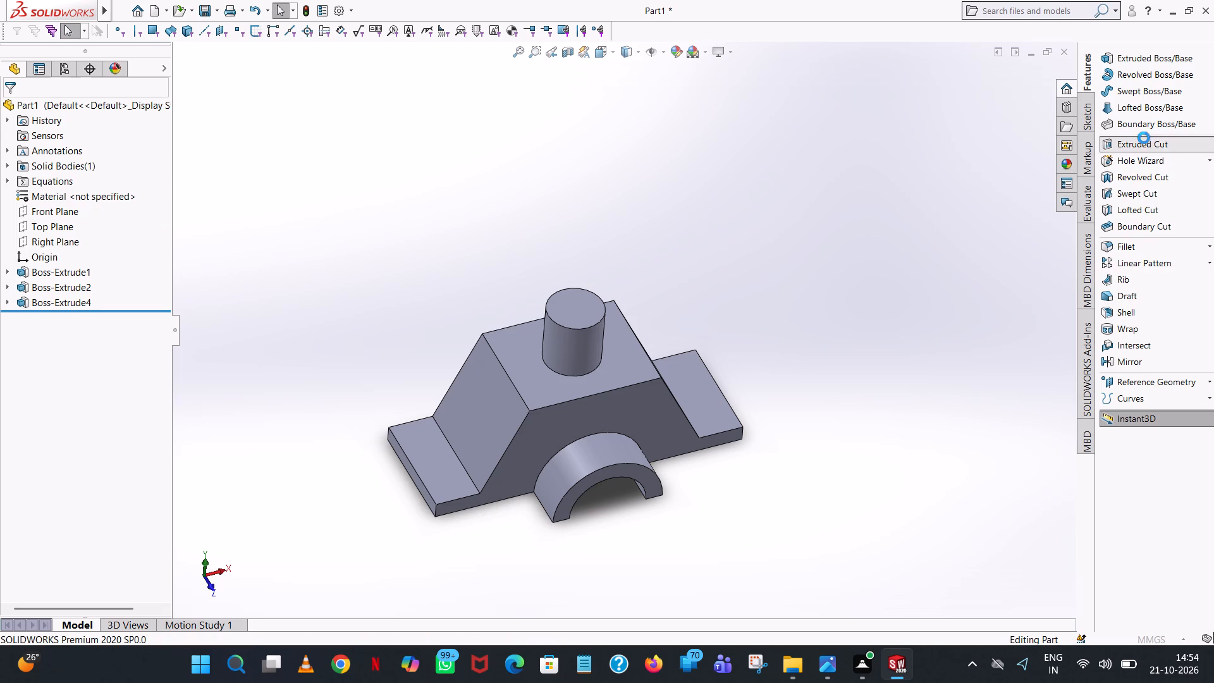
click(582, 311)
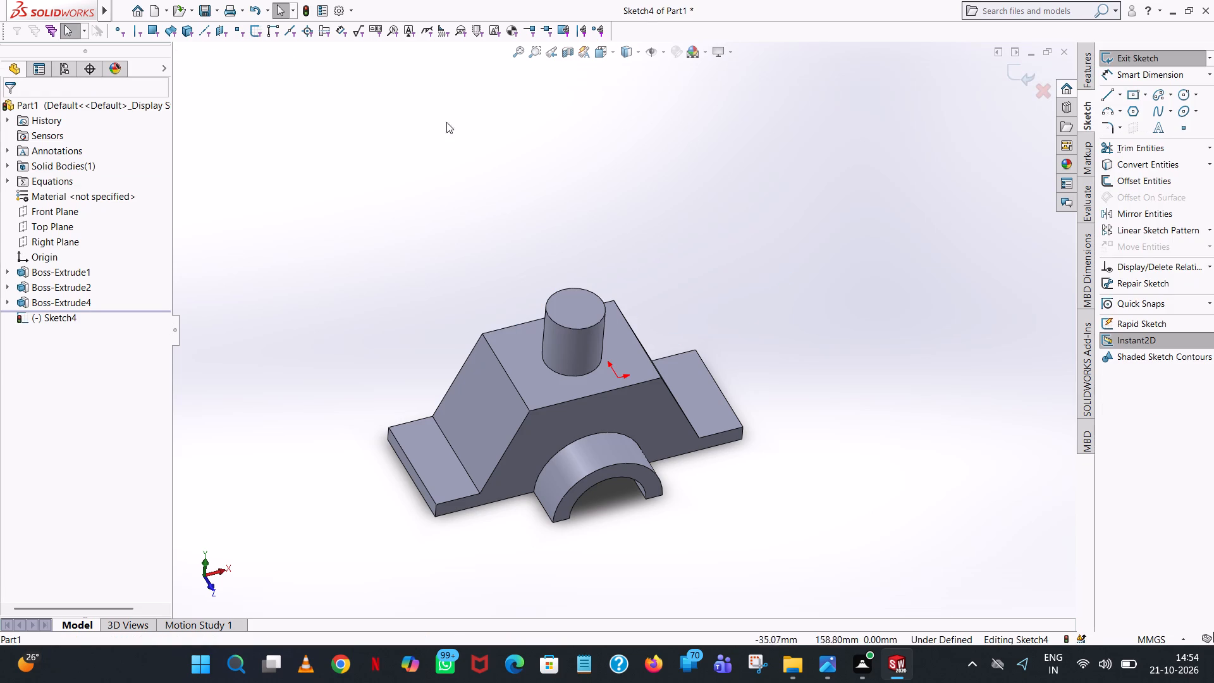
click(613, 52)
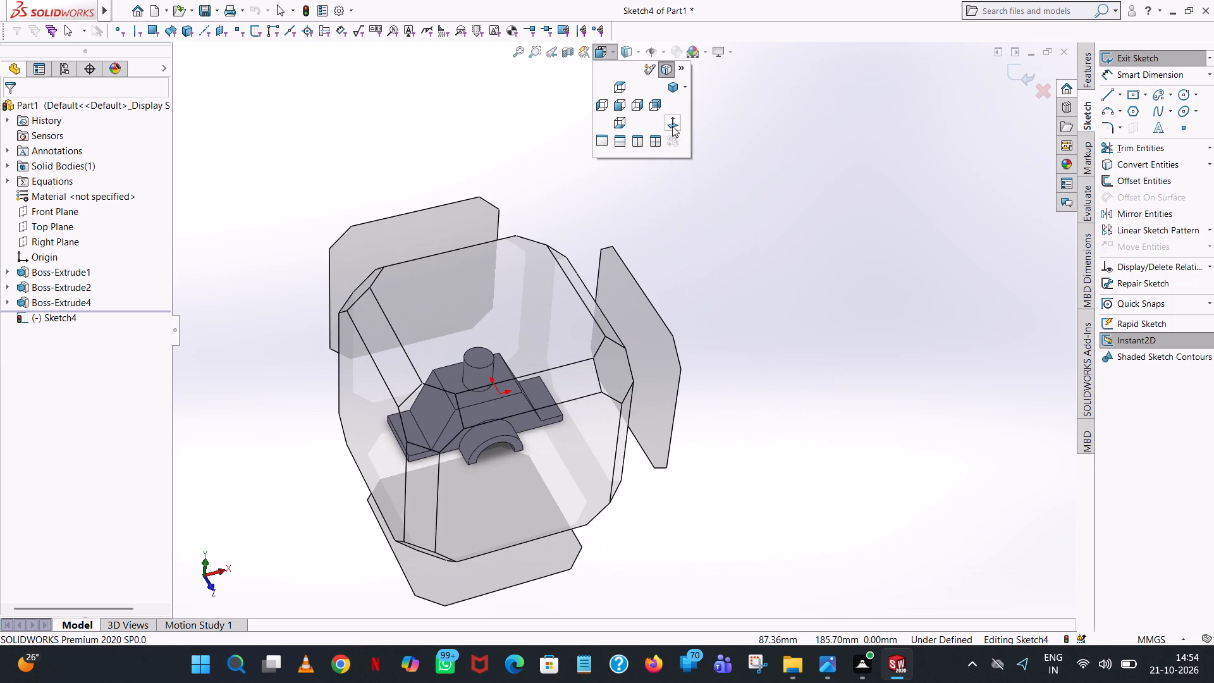
click(672, 126)
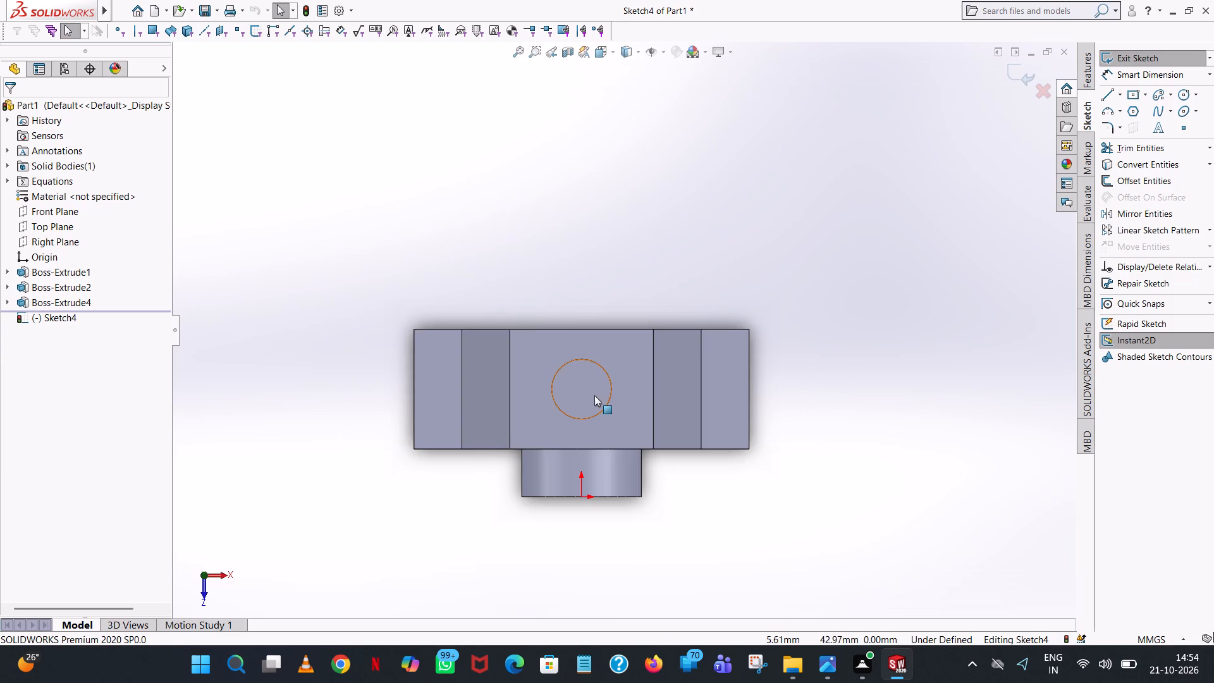
scroll(594, 397, down, 3)
click(1182, 97)
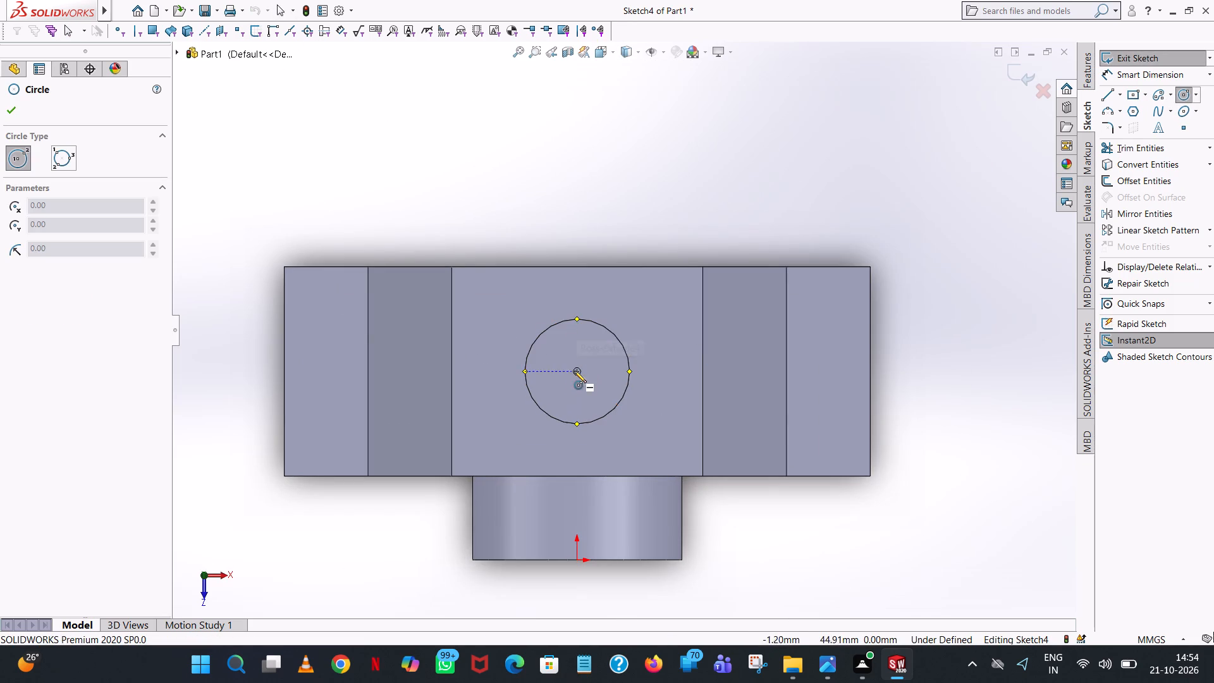
click(577, 371)
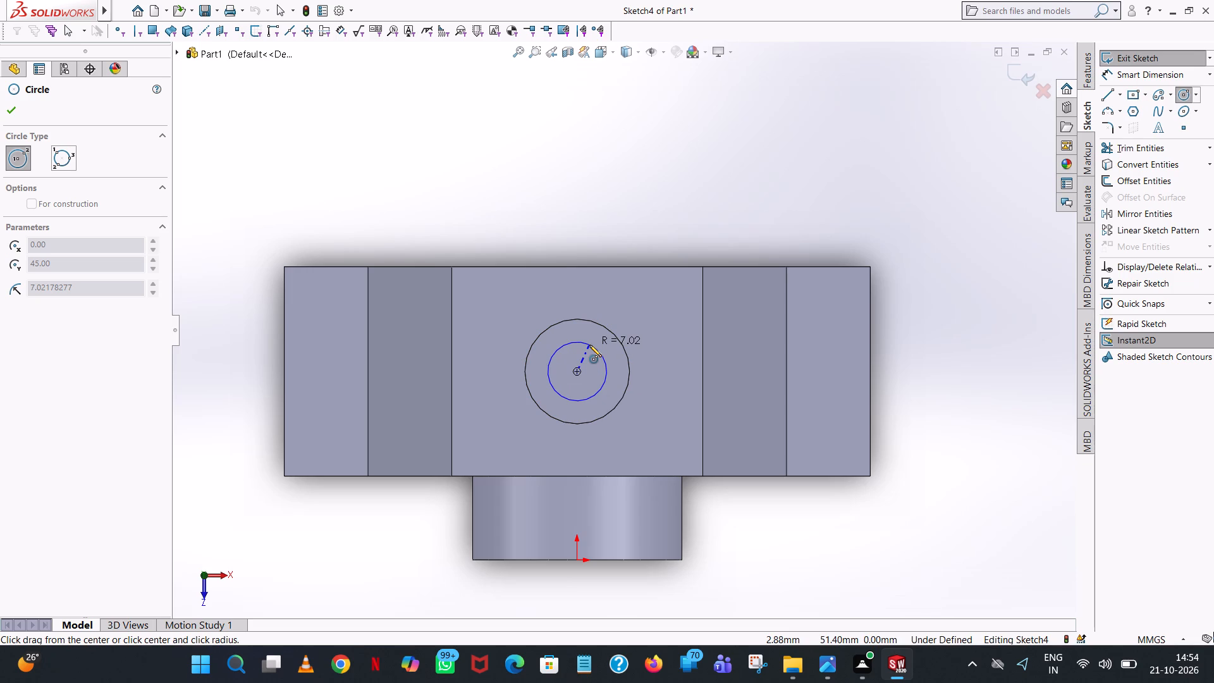
click(589, 345)
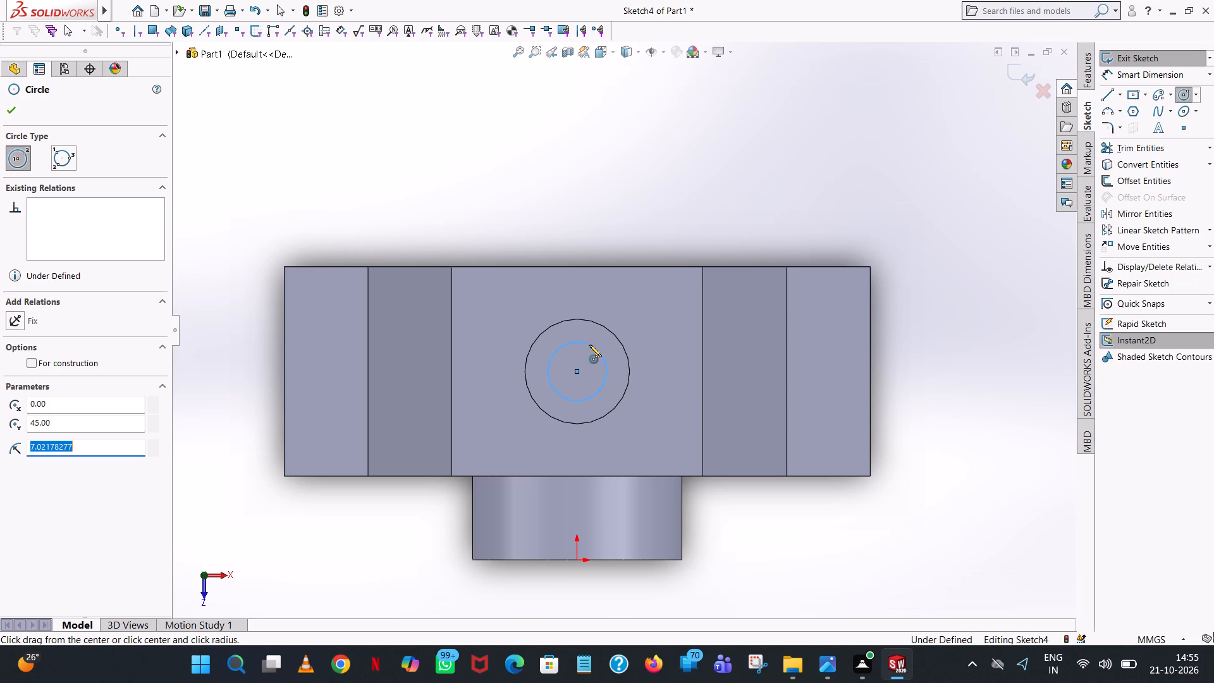
key(6)
key(Return)
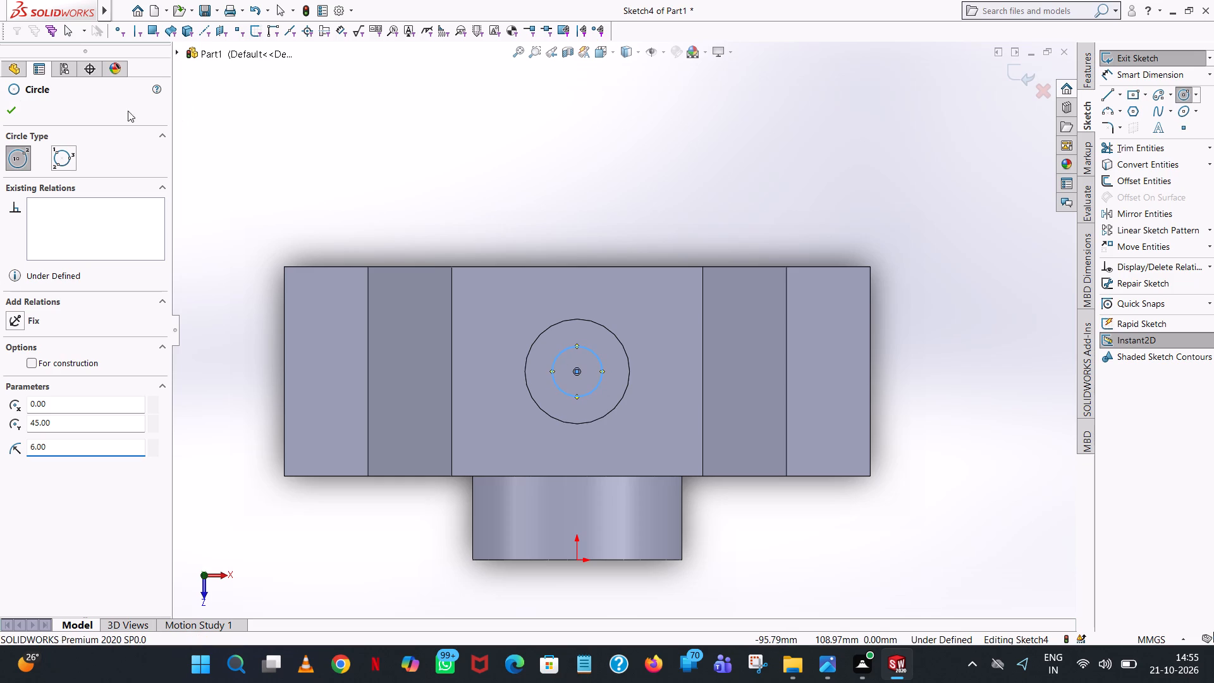
click(8, 111)
click(688, 102)
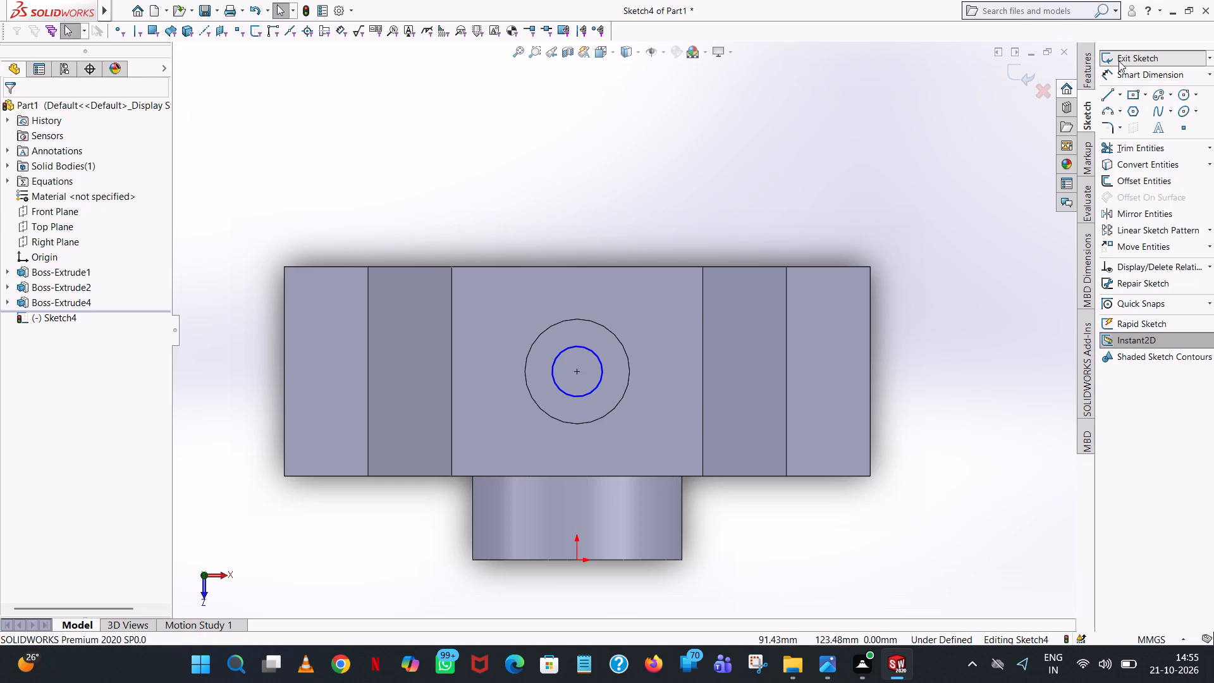
Dimension the diameter of the inner circle on the boss's top face.
click(1122, 68)
click(588, 348)
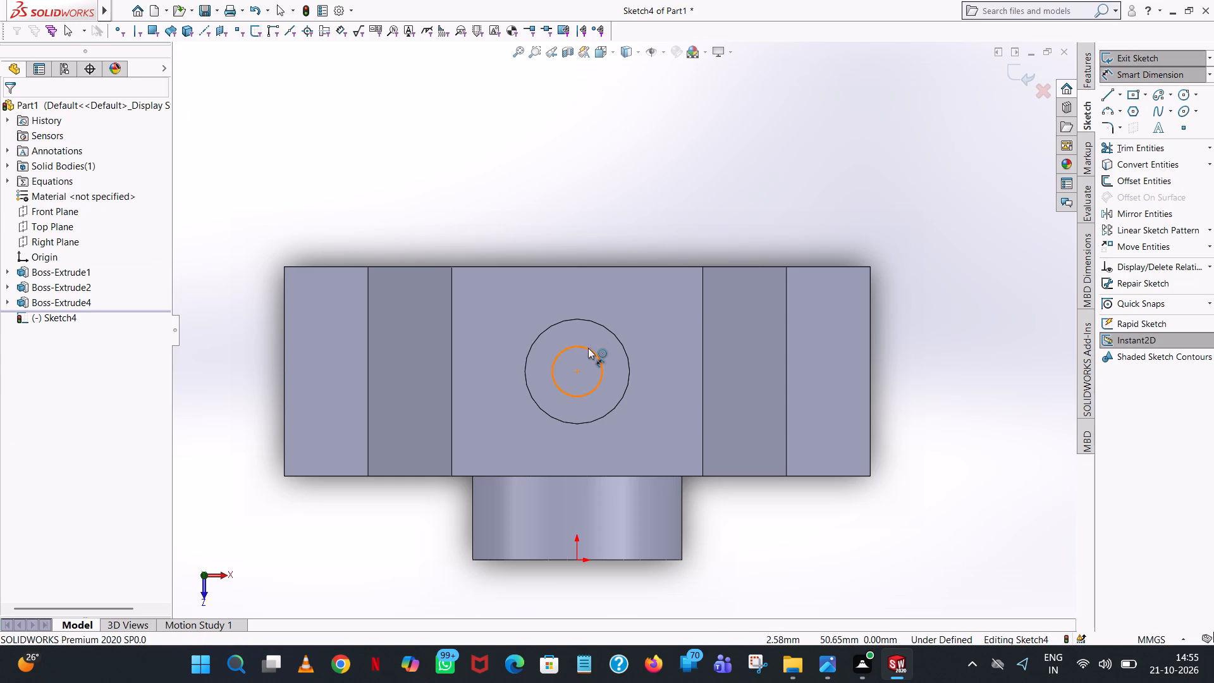
click(596, 193)
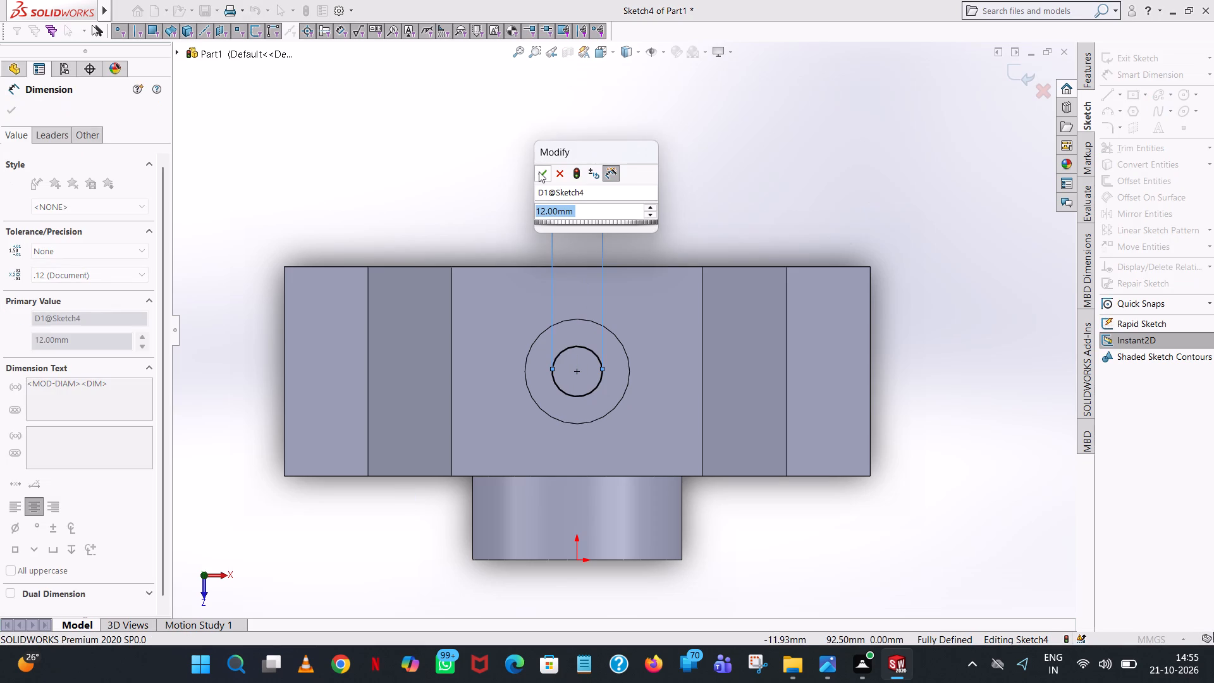
click(539, 171)
click(825, 135)
Cut the inner circle down through the boss into the body, blind to 43 mm with a 9° inward draft.
middle_drag(800, 405, 811, 252)
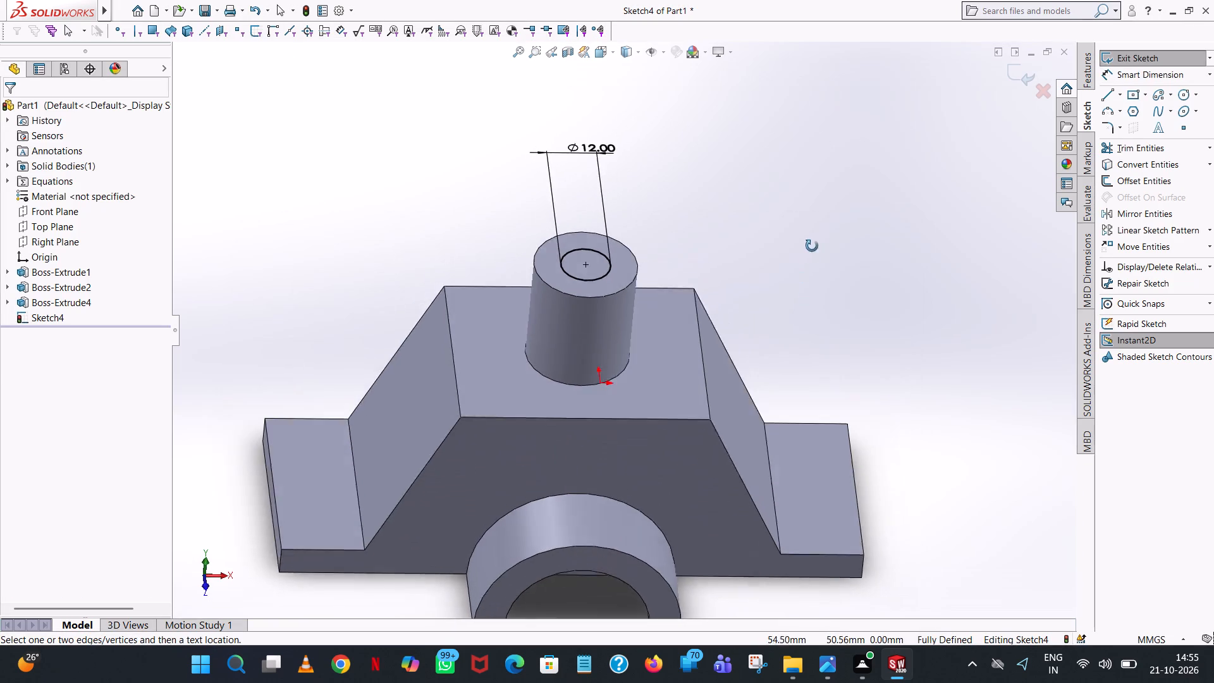
scroll(814, 239, up, 2)
click(1083, 78)
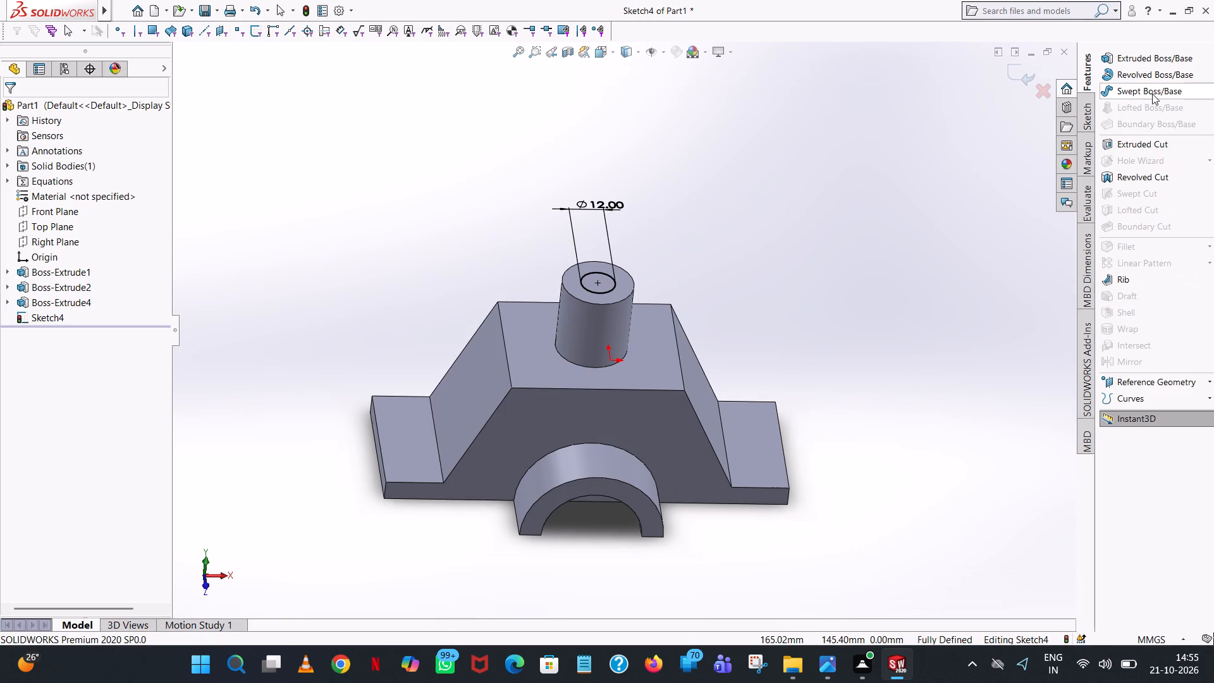
click(1133, 142)
middle_drag(844, 405, 823, 310)
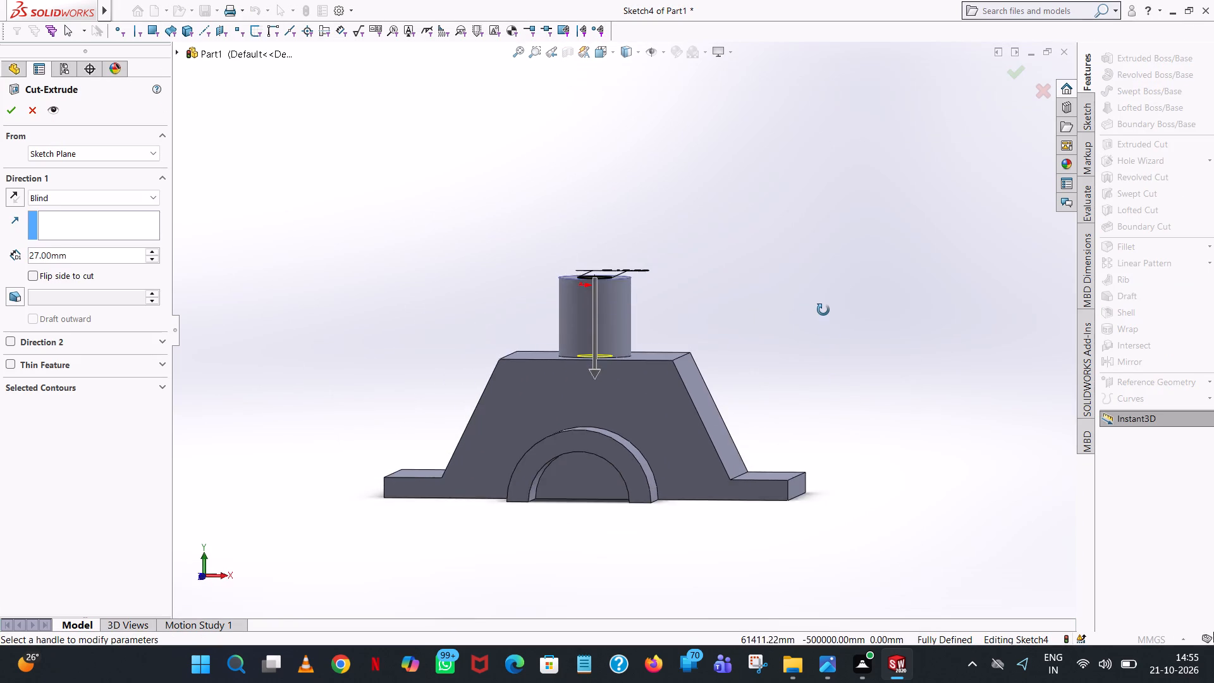
middle_drag(823, 310, 830, 272)
middle_drag(833, 290, 837, 329)
scroll(660, 381, down, 3)
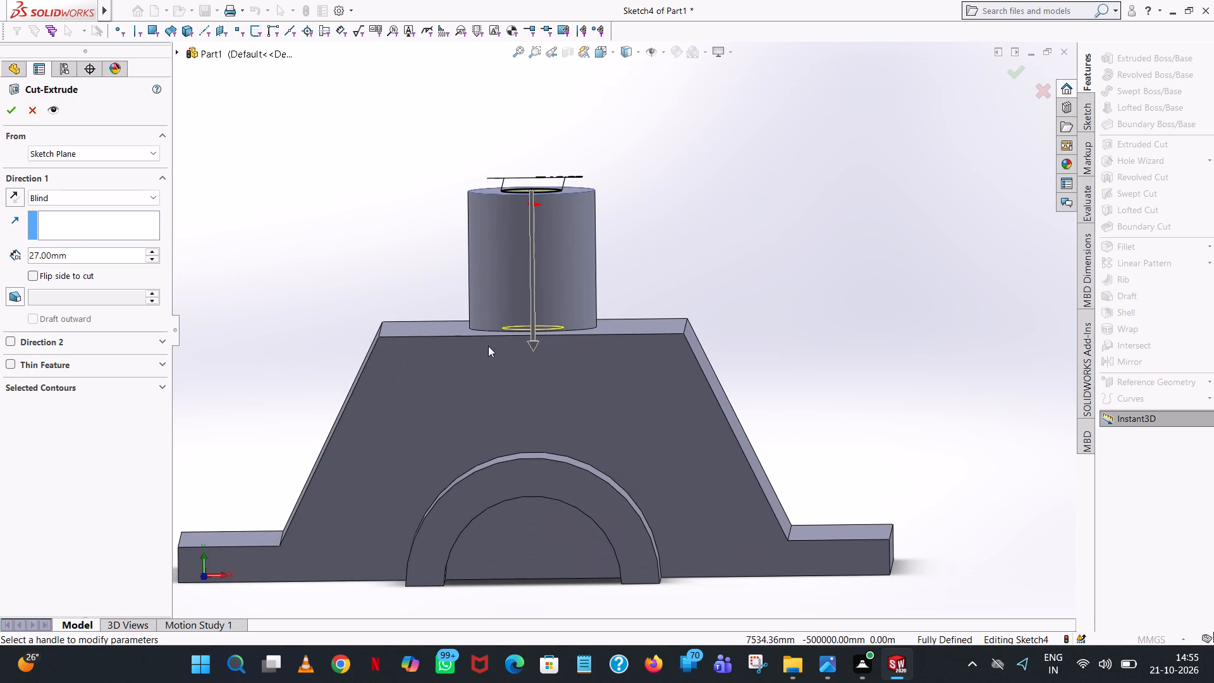
drag(535, 347, 529, 410)
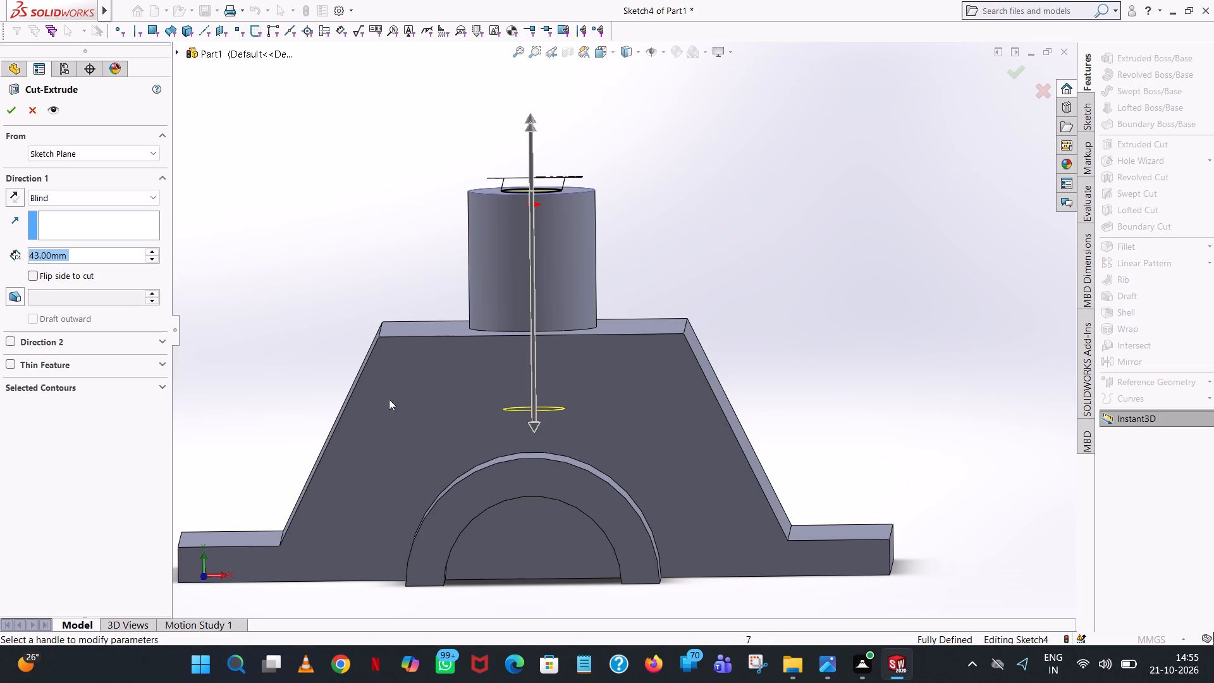
click(19, 295)
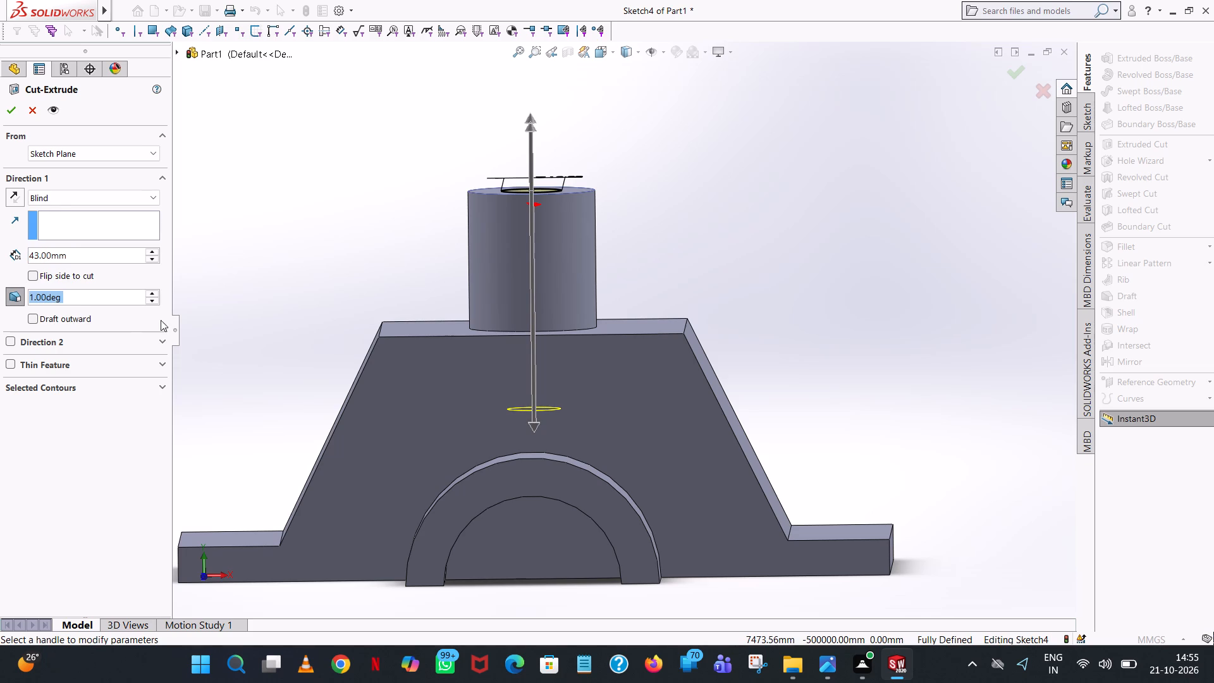
click(154, 296)
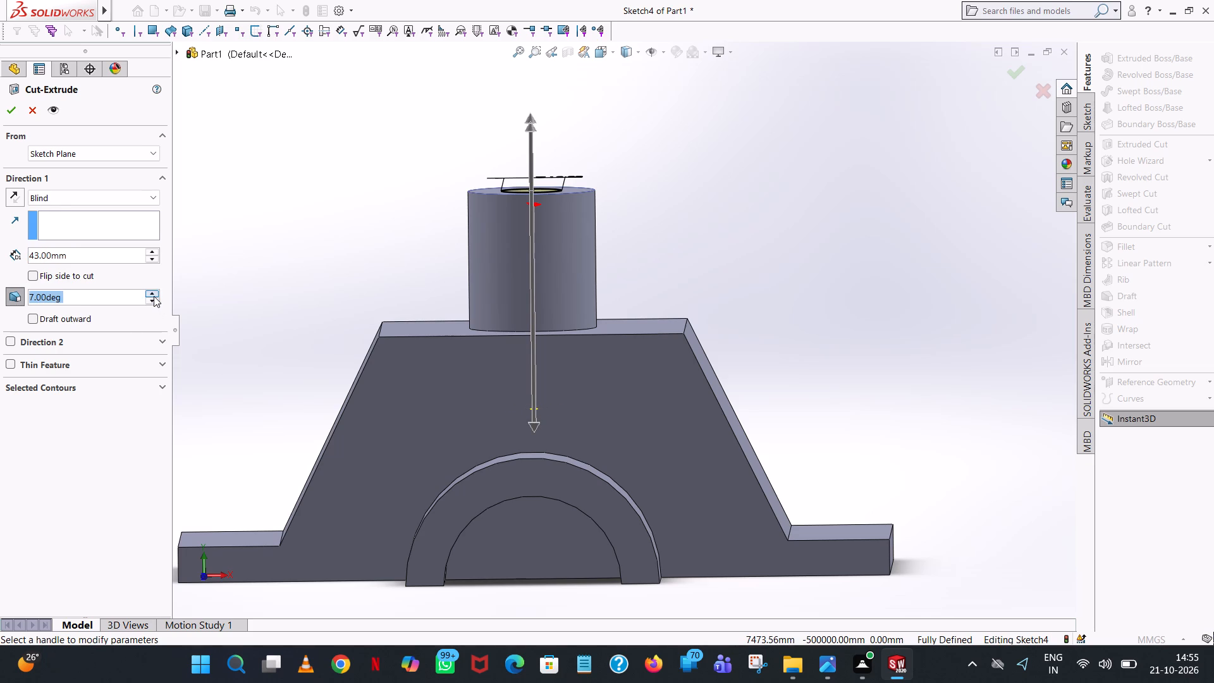
double_click(154, 296)
click(13, 102)
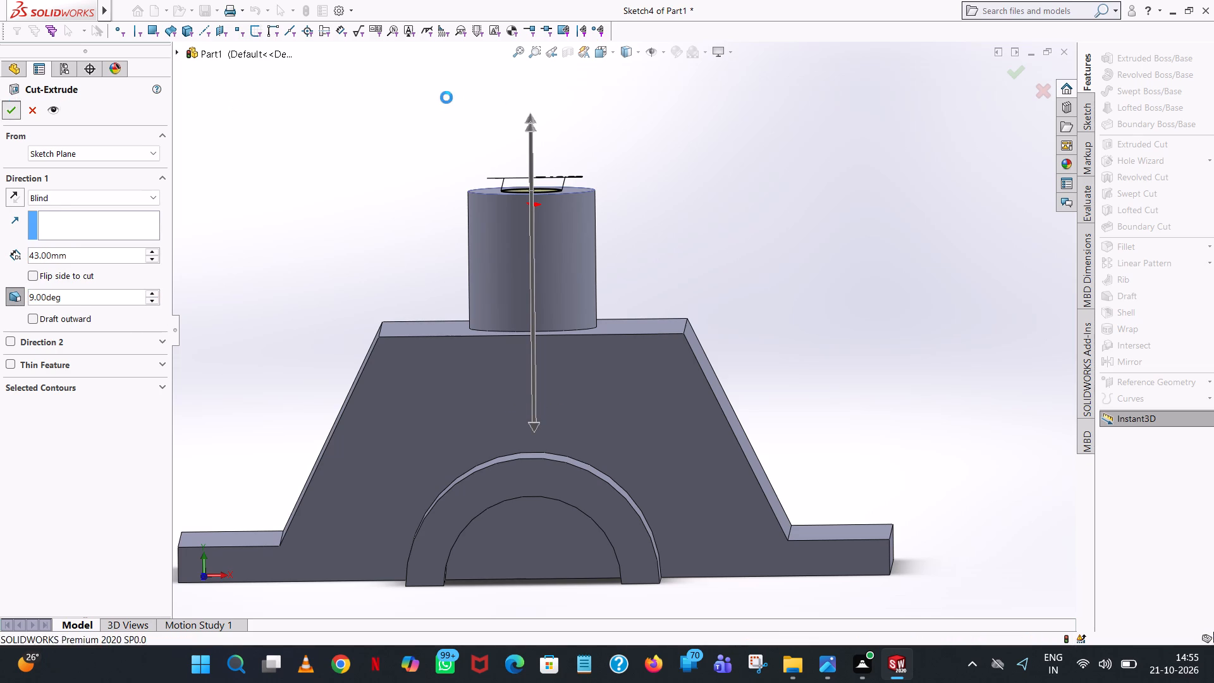
Examine the tapered hole in the boss from above and close up toward its bottom.
middle_drag(420, 147, 431, 376)
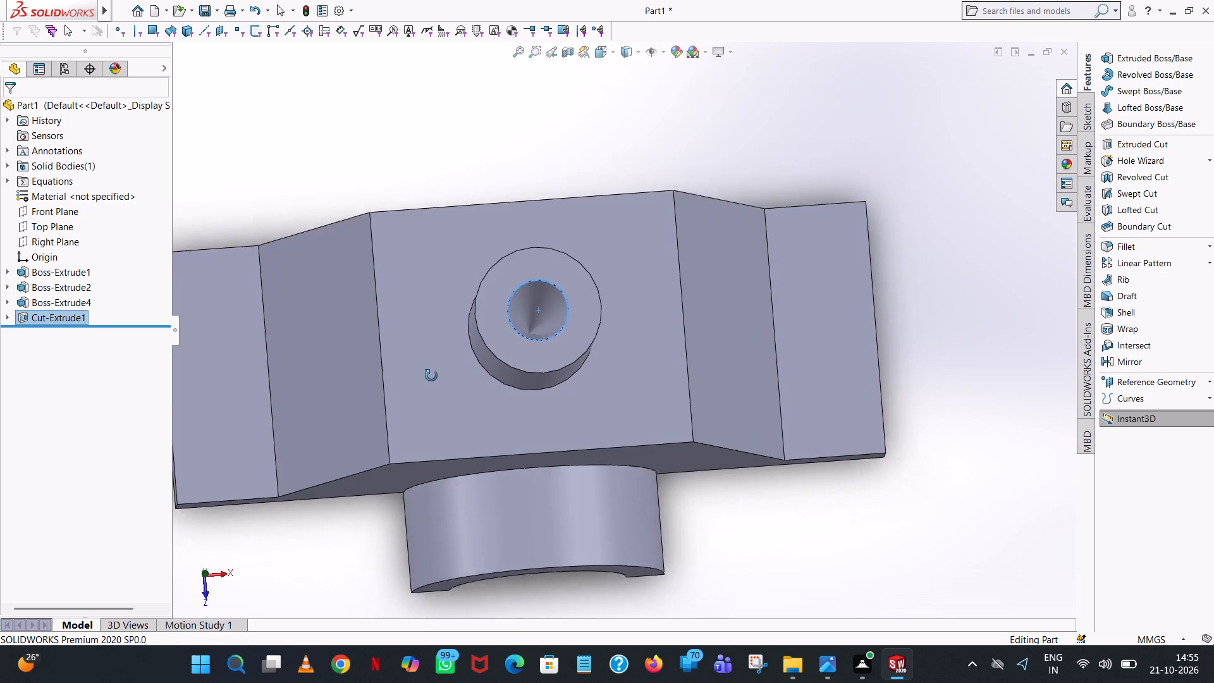
middle_drag(431, 376, 428, 401)
scroll(647, 311, down, 6)
middle_click(493, 355)
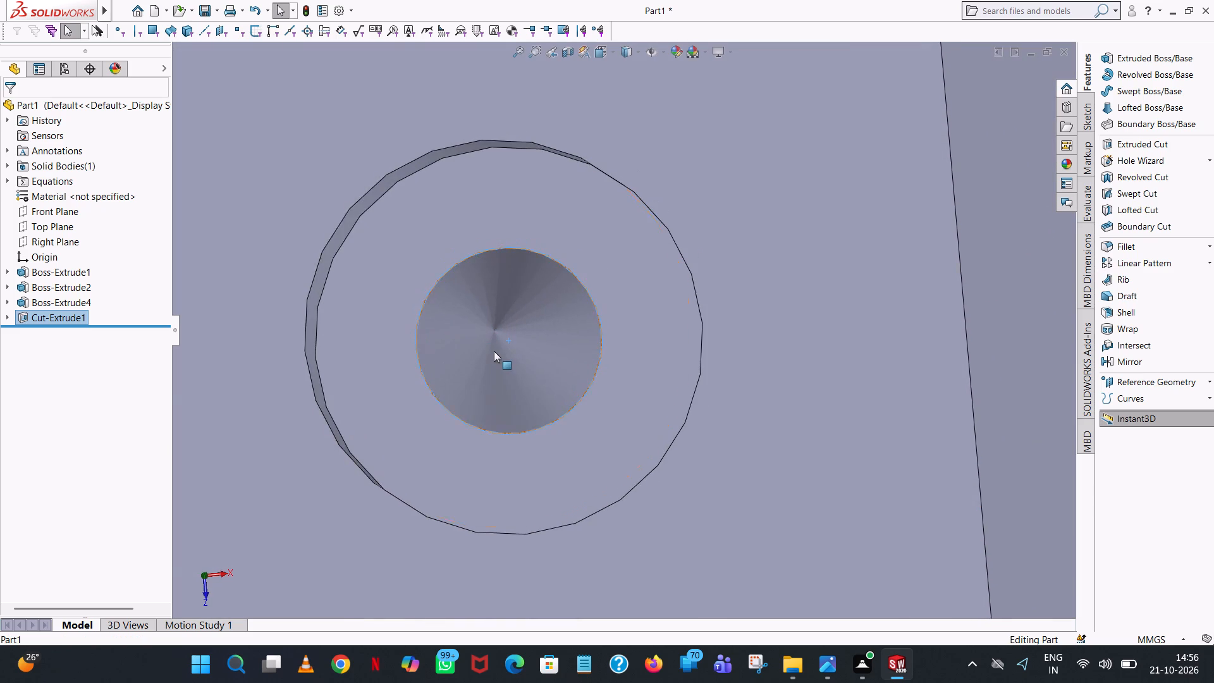
scroll(492, 349, down, 9)
scroll(637, 243, down, 8)
scroll(634, 317, down, 2)
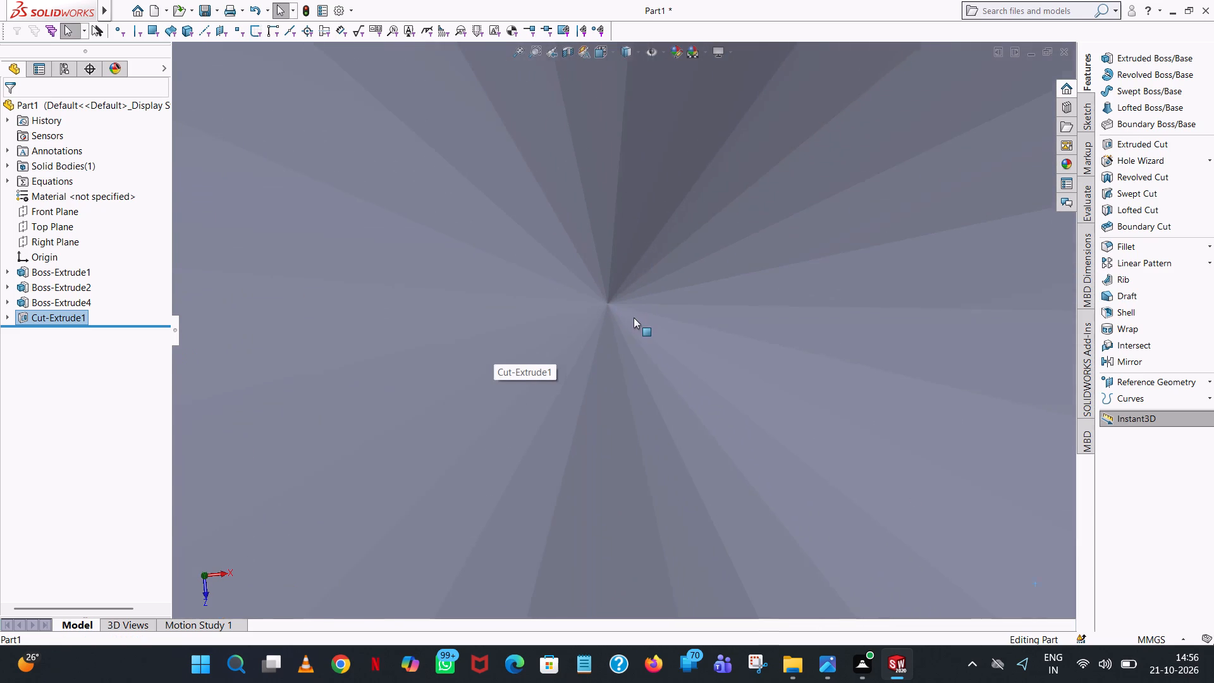
Examine the pointed bottom of the boss's tapered hole close up and from above.
scroll(634, 317, down, 5)
scroll(603, 317, up, 1)
scroll(582, 304, down, 14)
scroll(553, 284, down, 8)
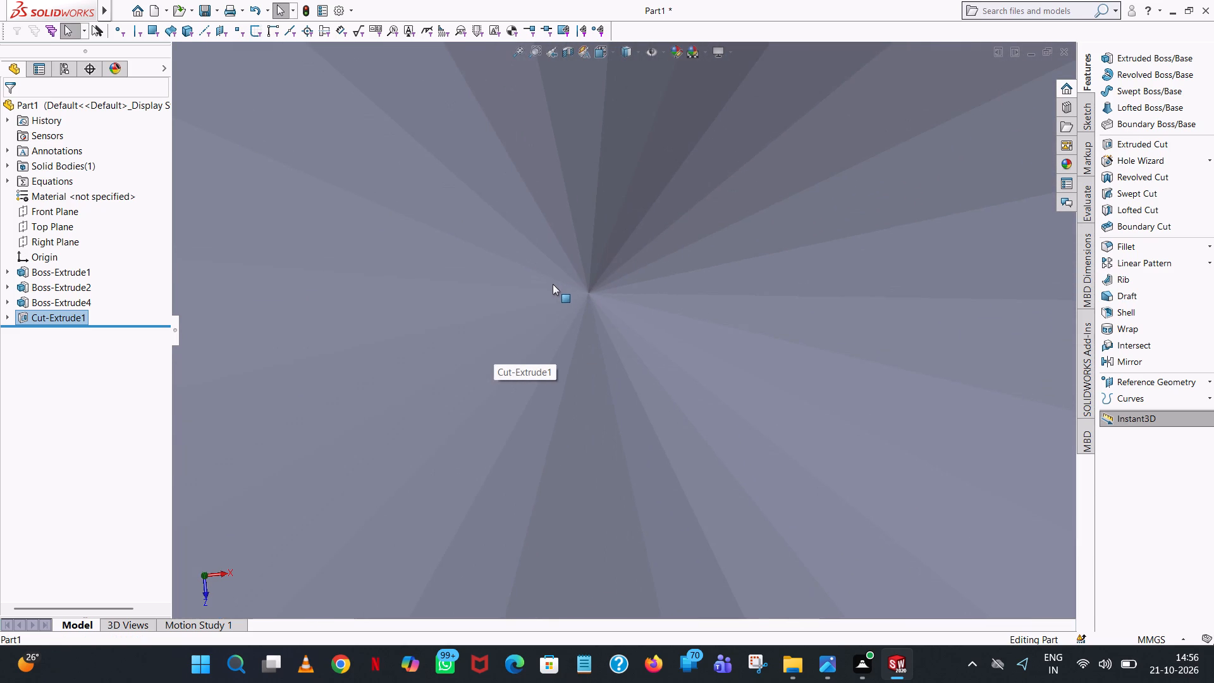
scroll(596, 291, down, 19)
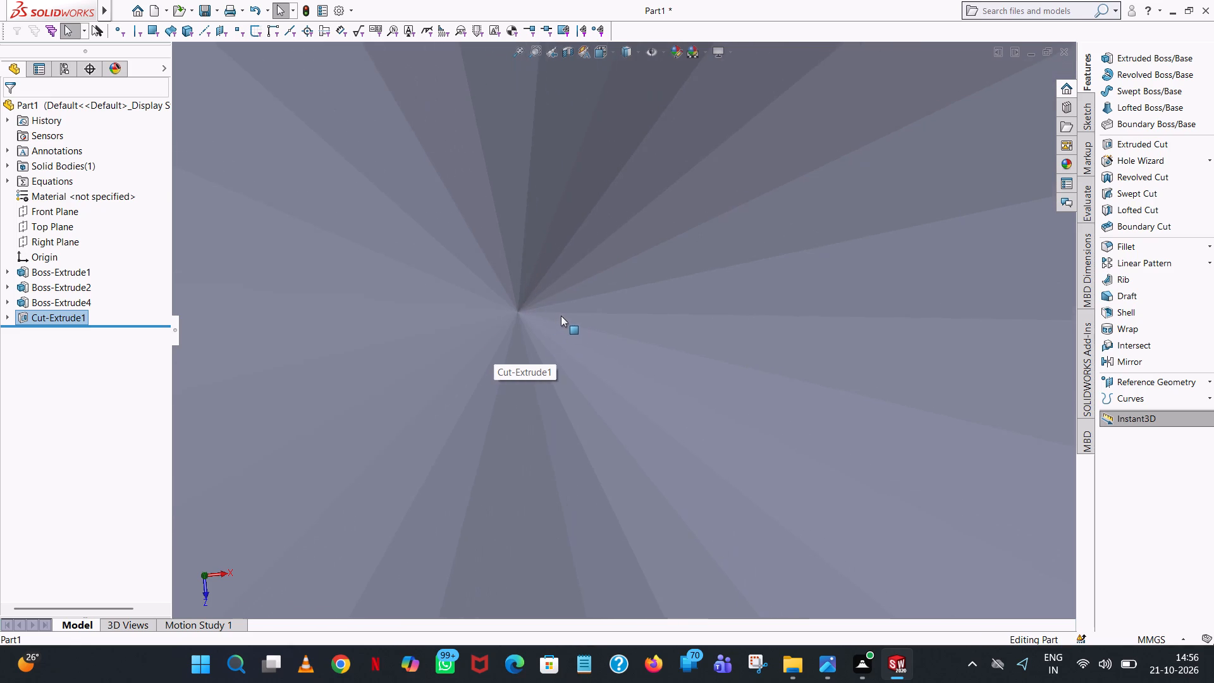
scroll(539, 314, down, 16)
scroll(532, 276, up, 3)
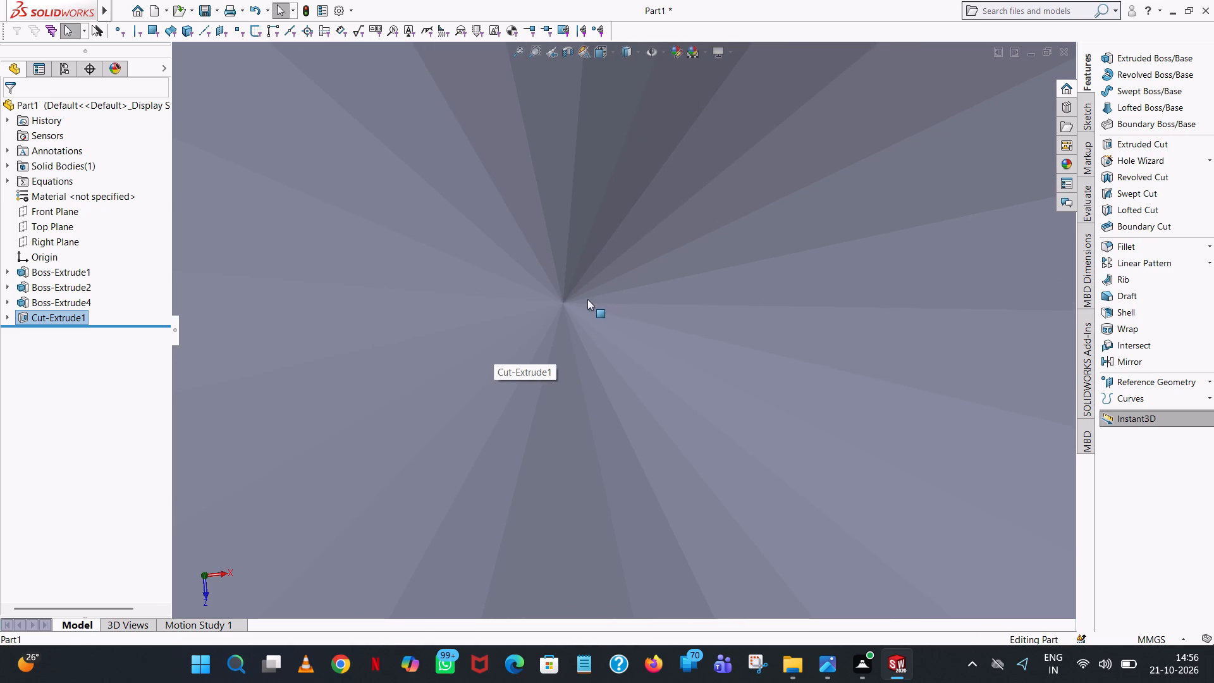
scroll(572, 299, up, 16)
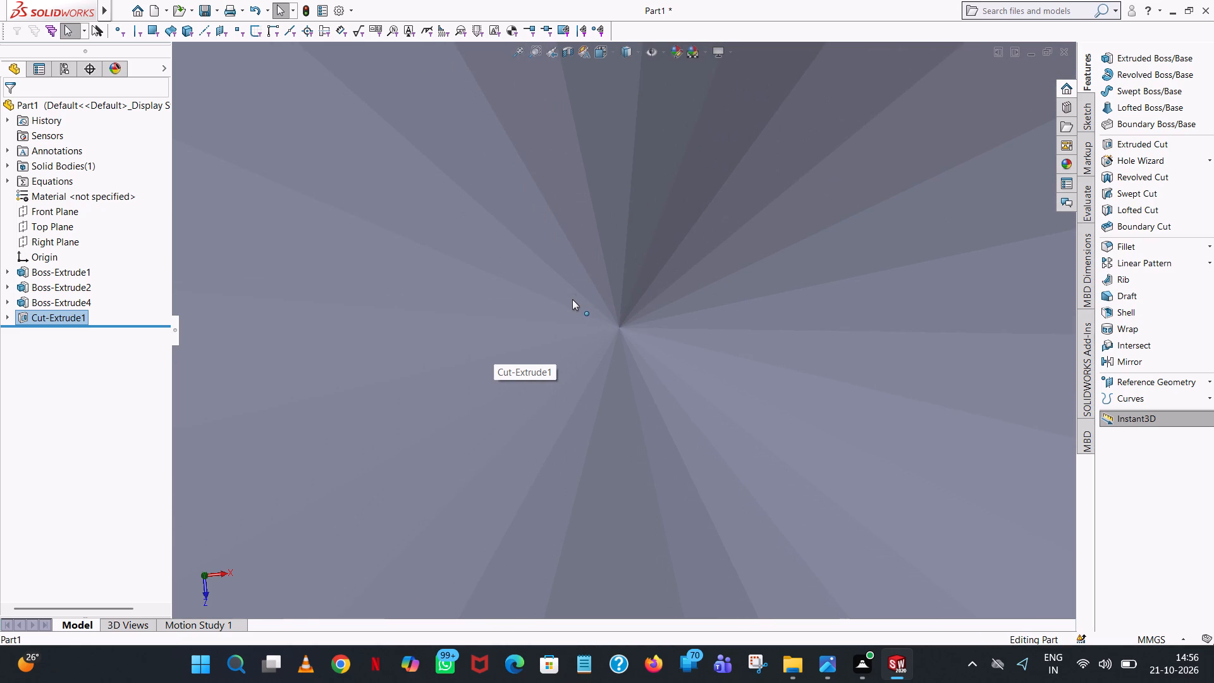
scroll(572, 299, up, 16)
scroll(572, 299, up, 20)
scroll(572, 299, up, 20)
scroll(572, 299, up, 7)
scroll(572, 299, down, 1)
scroll(572, 299, up, 2)
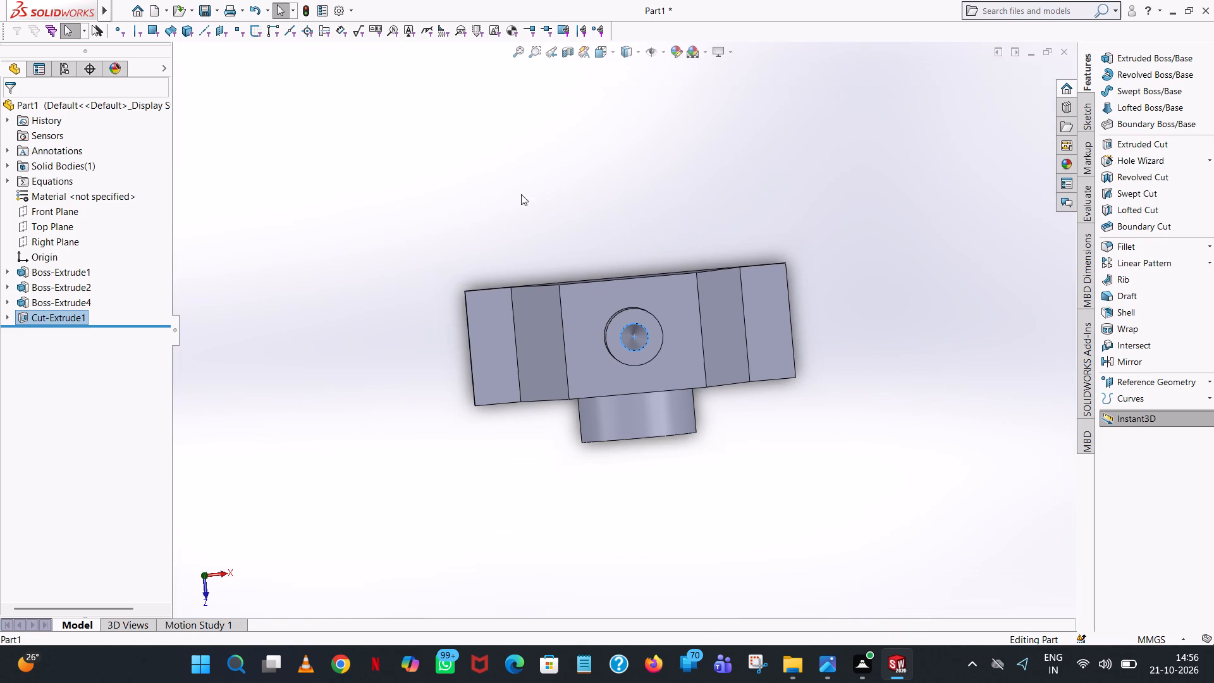
Undo the tapered cut in the boss.
click(255, 11)
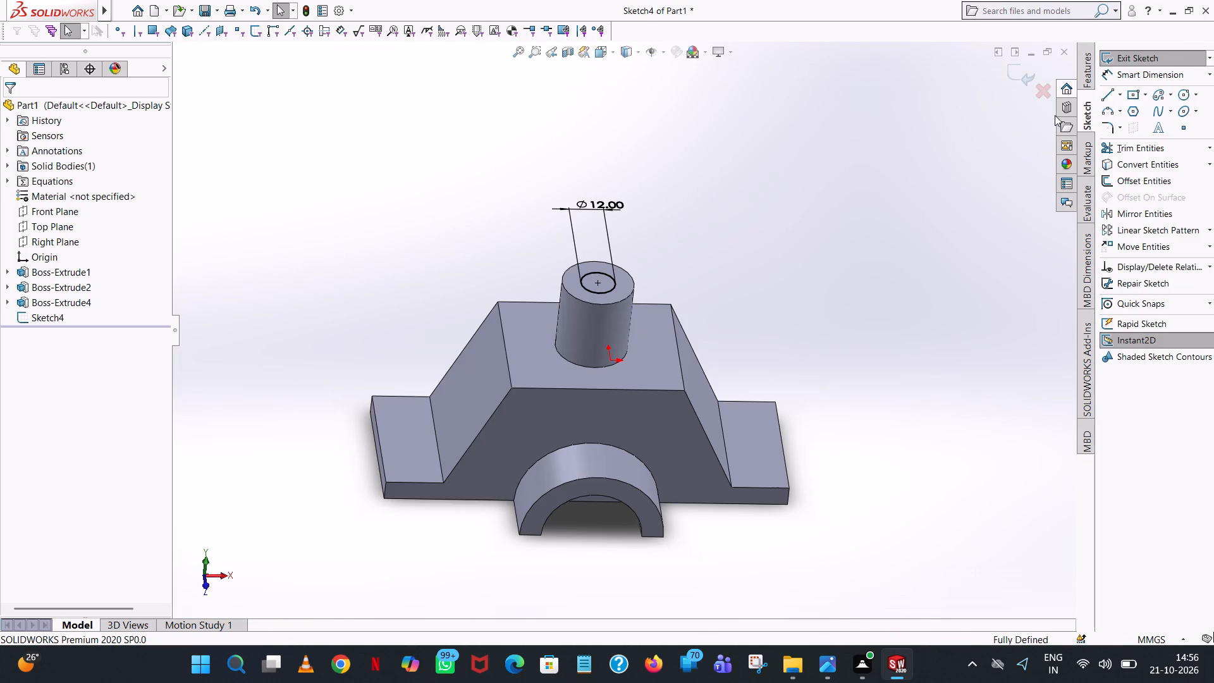
Cut the 12 mm circle down through the boss into the body, blind to 43 mm without draft.
click(1085, 82)
click(1148, 147)
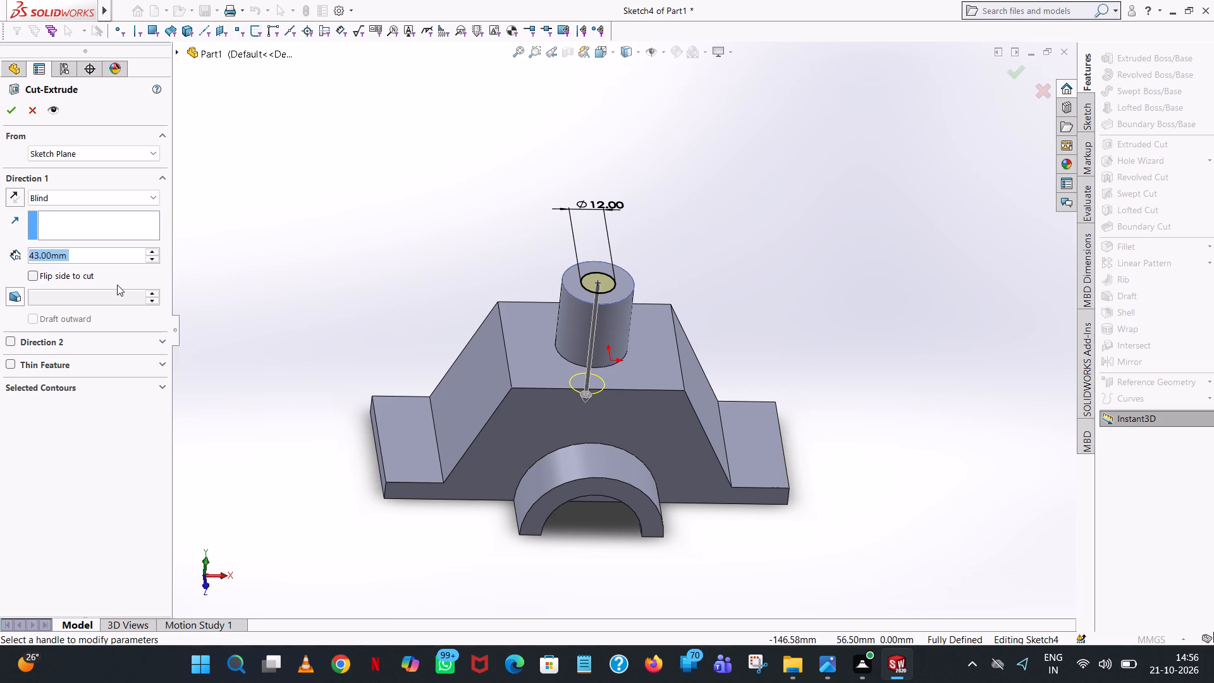
middle_drag(731, 455, 702, 347)
scroll(728, 428, up, 1)
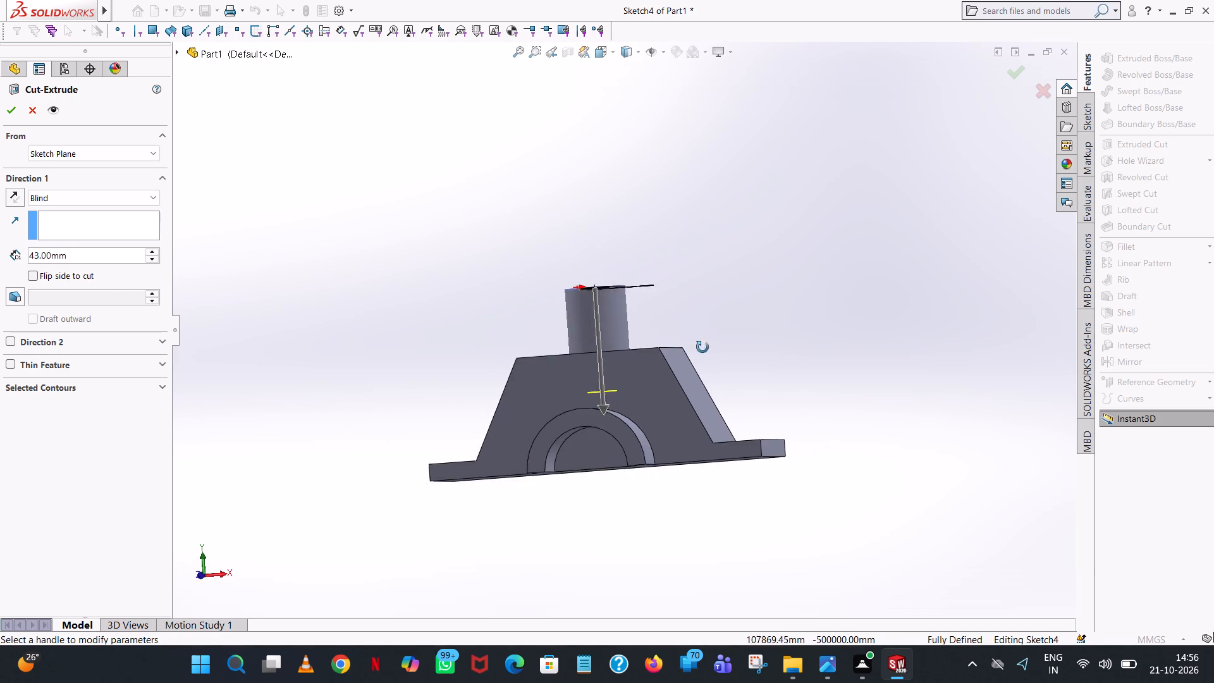
middle_drag(702, 347, 732, 358)
scroll(732, 359, down, 1)
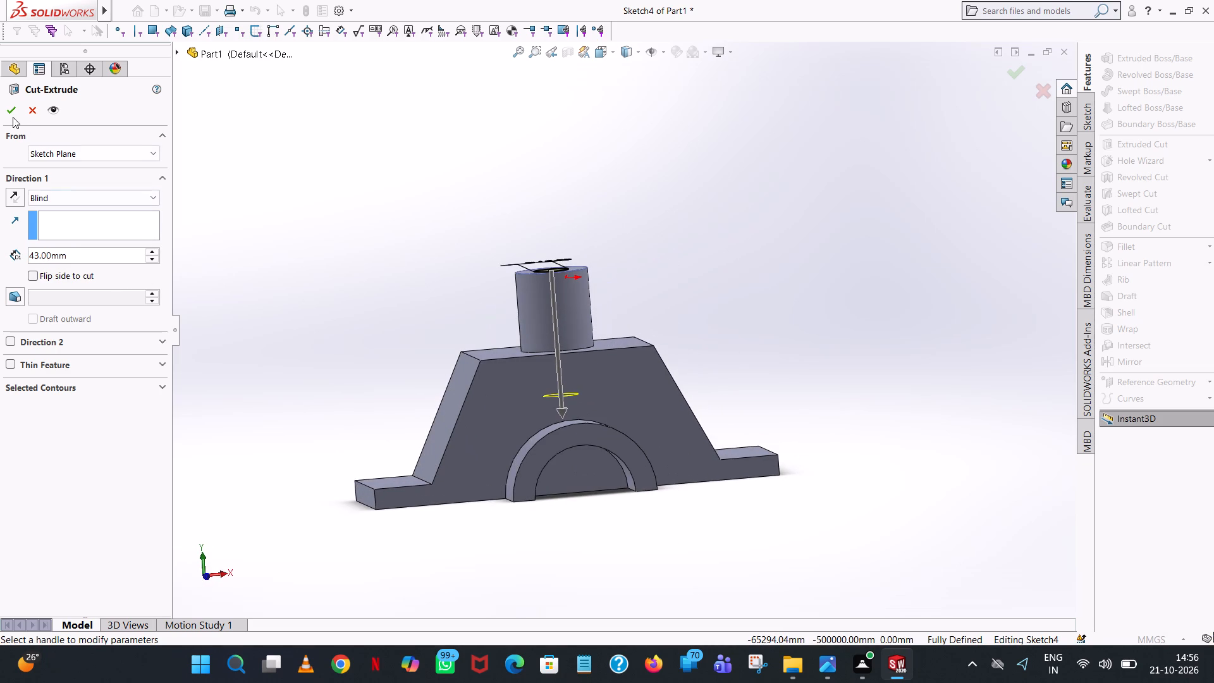
click(9, 113)
click(734, 178)
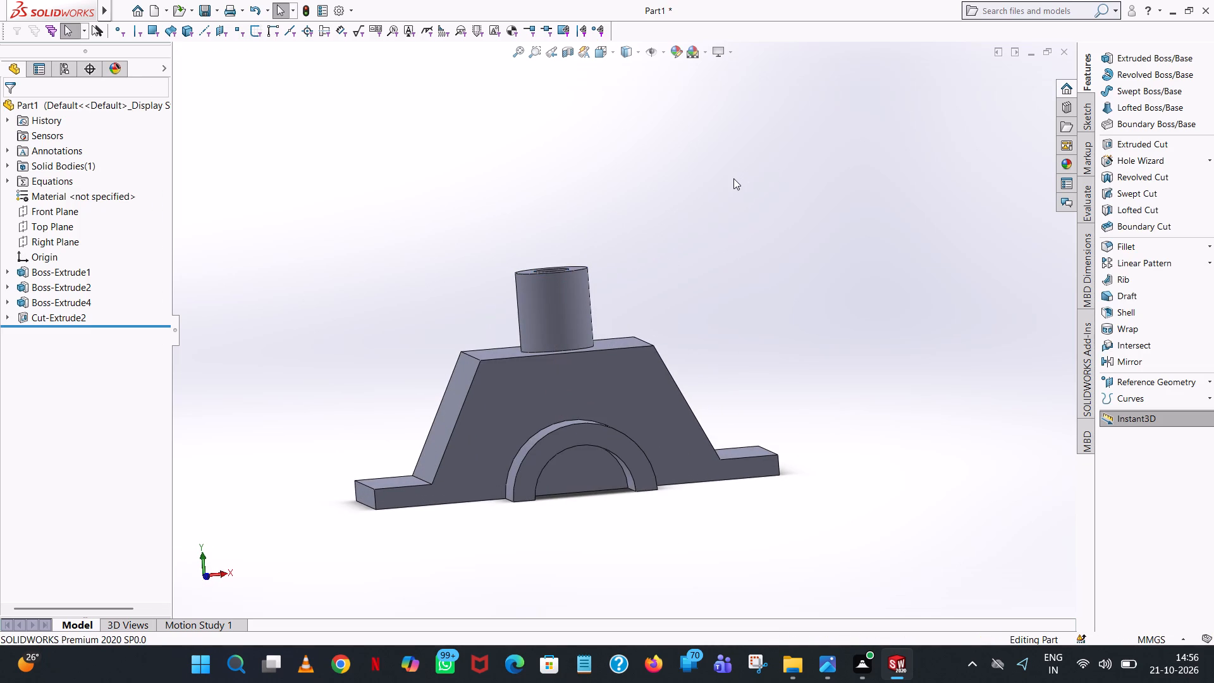
Start an extruded-cut sketch on the hole's bottom face and draw a 6 mm radius circle concentric with the hole.
middle_drag(732, 184, 726, 432)
middle_drag(653, 380, 689, 372)
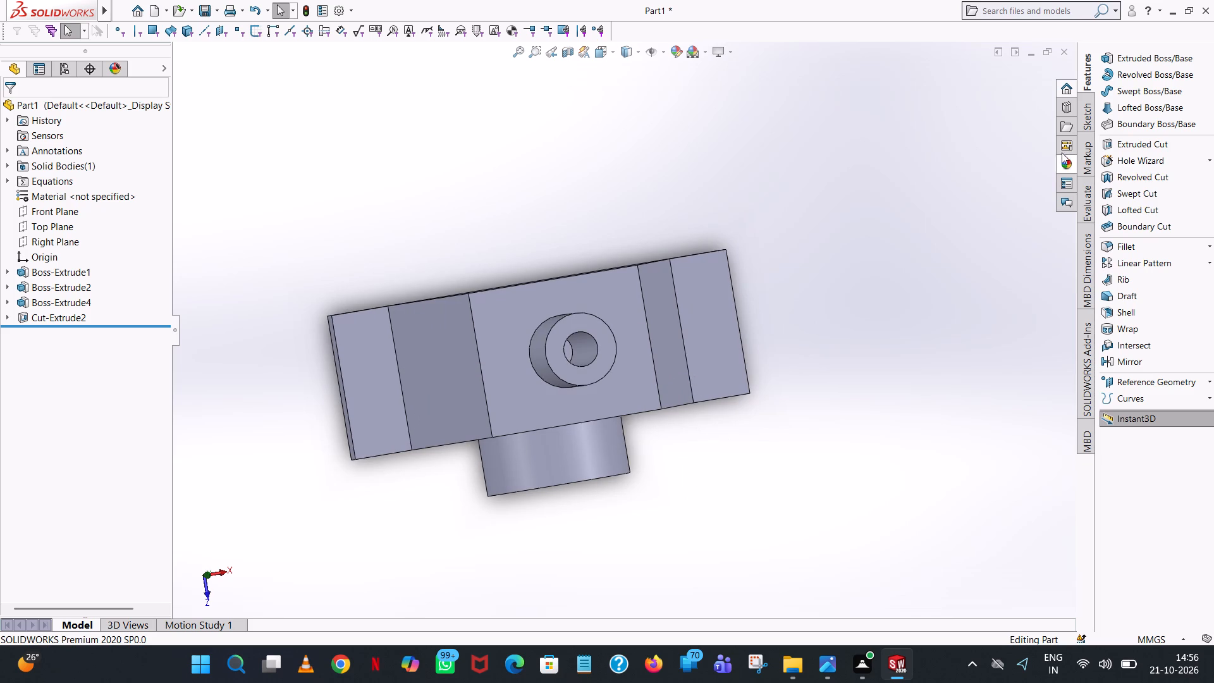
click(1133, 139)
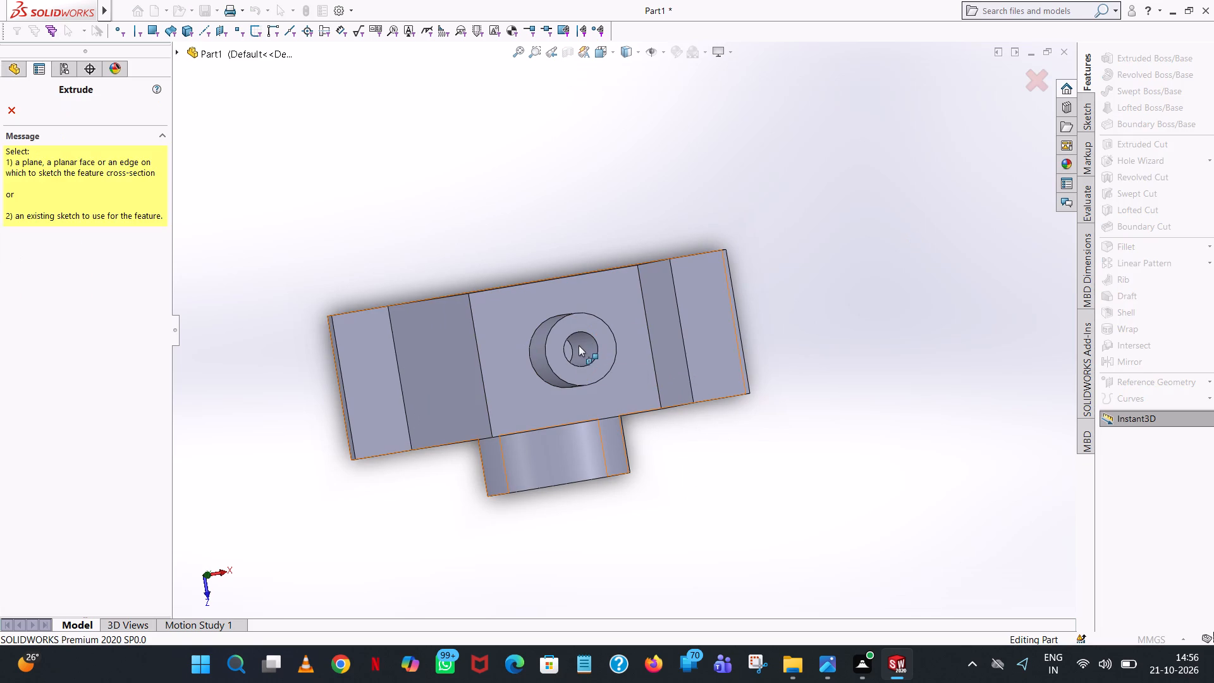
middle_drag(580, 351, 558, 359)
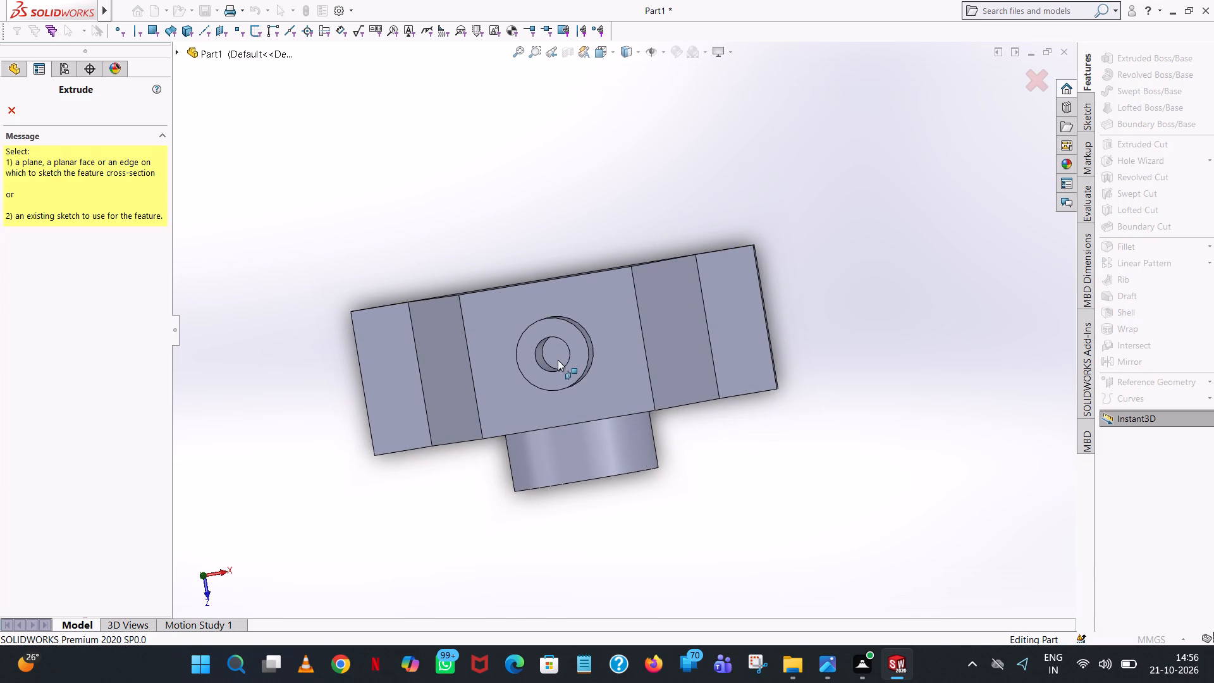
click(557, 355)
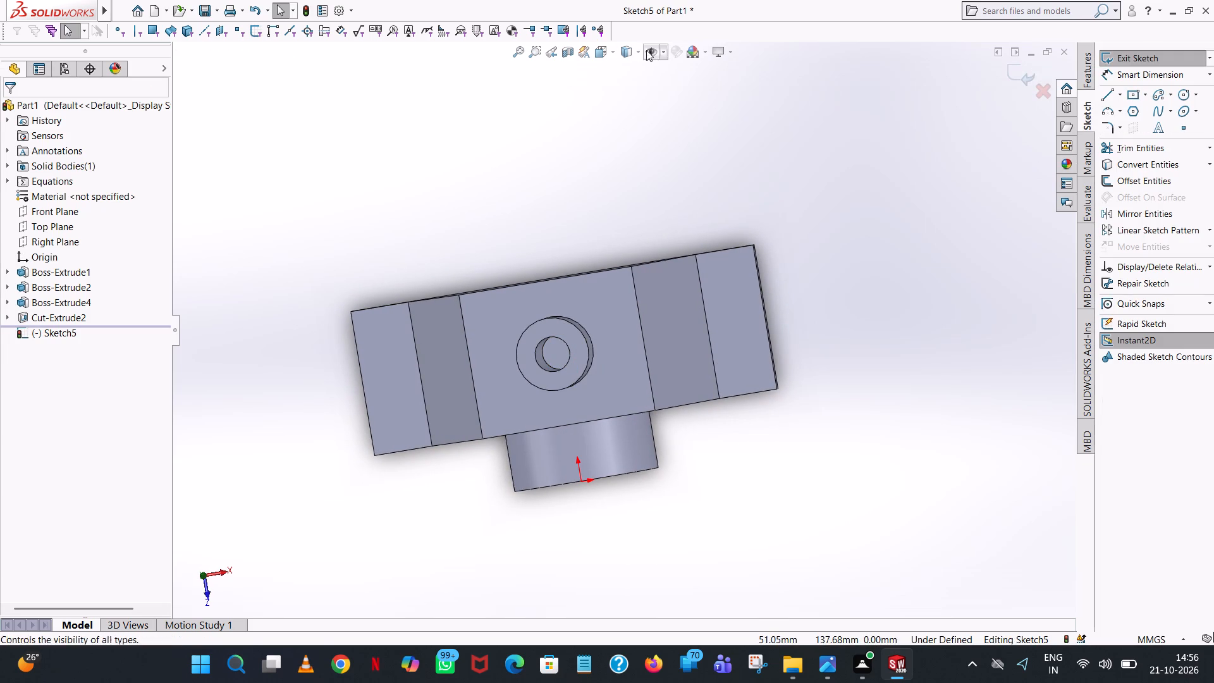
click(613, 49)
click(677, 117)
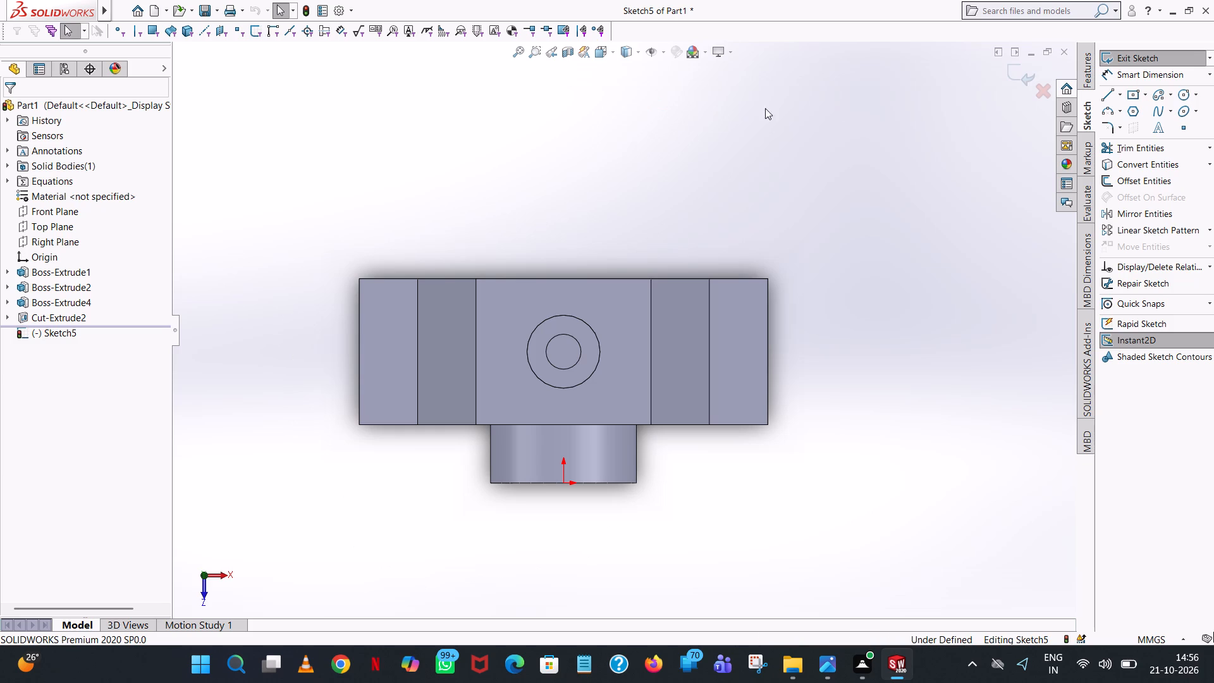
click(1184, 94)
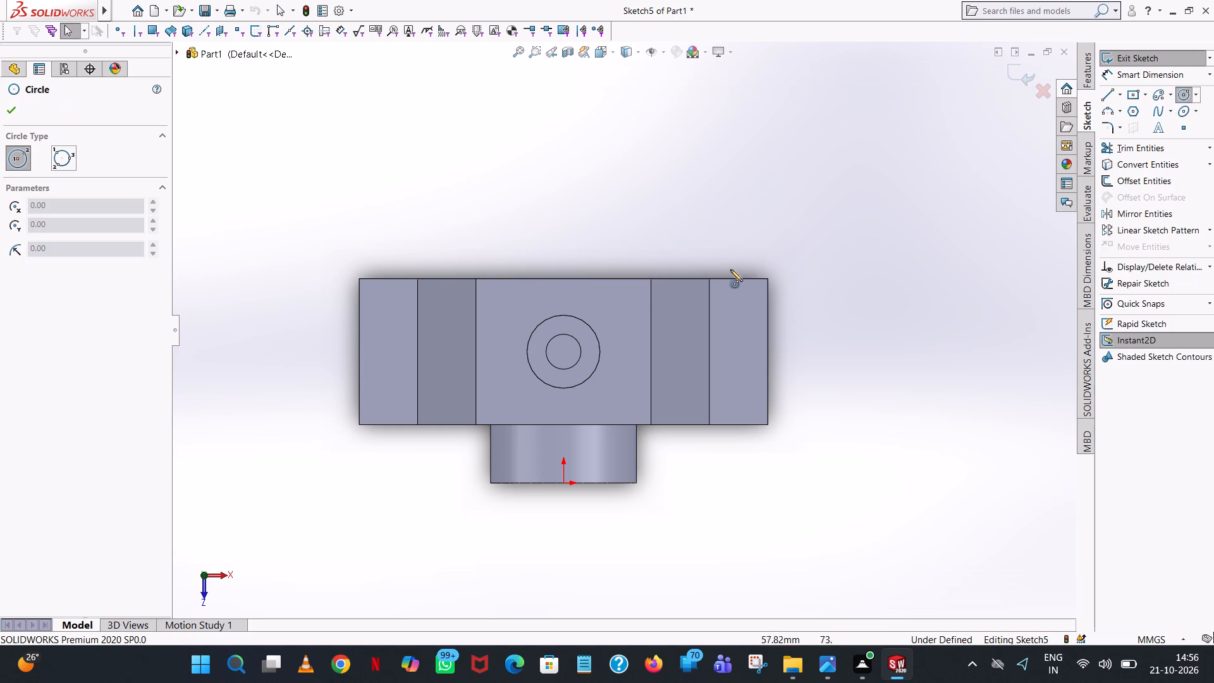
click(563, 350)
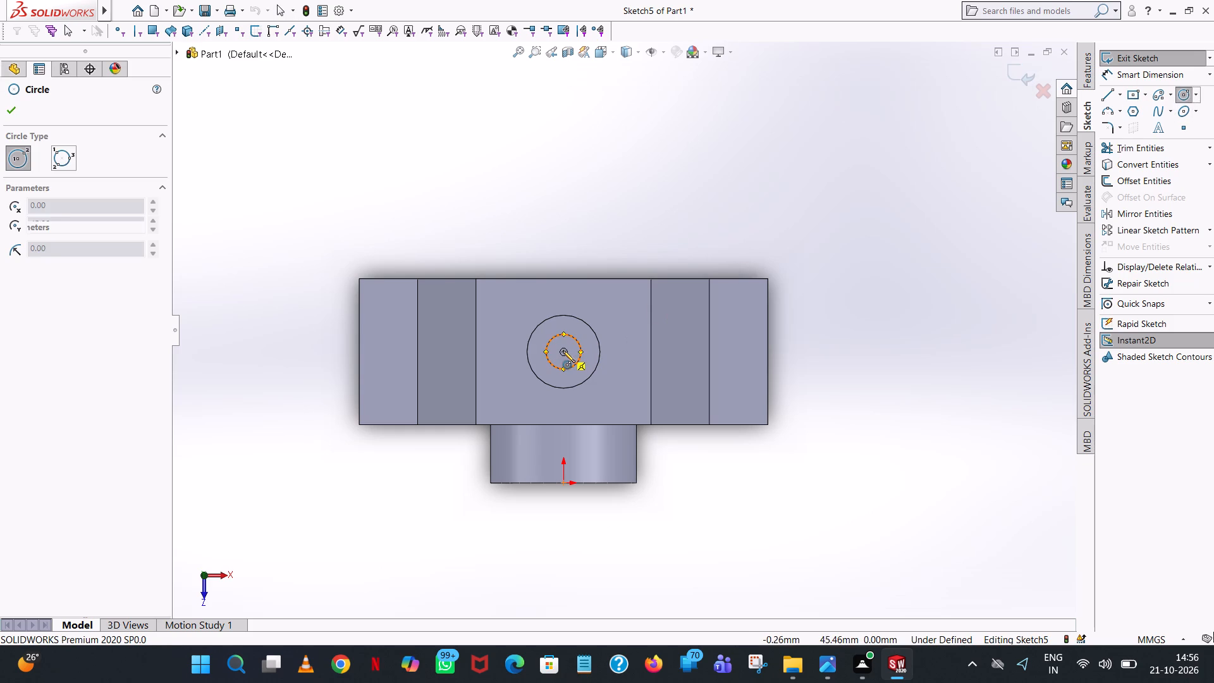
click(568, 335)
right_click(568, 335)
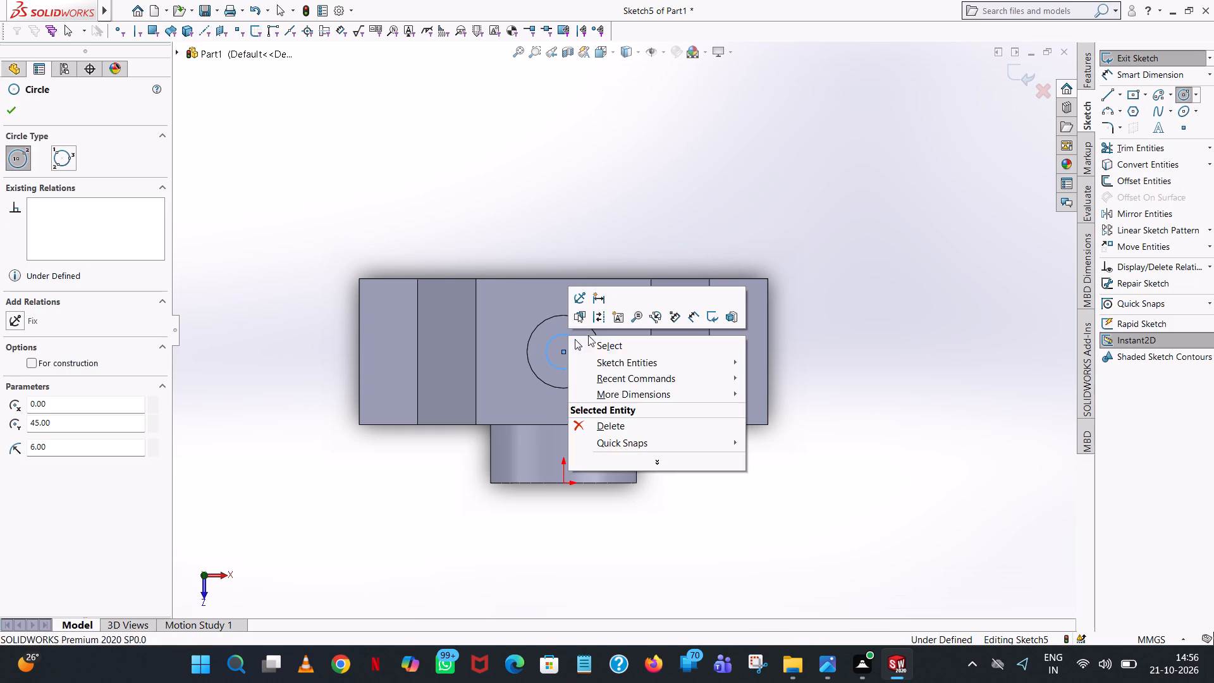
click(611, 340)
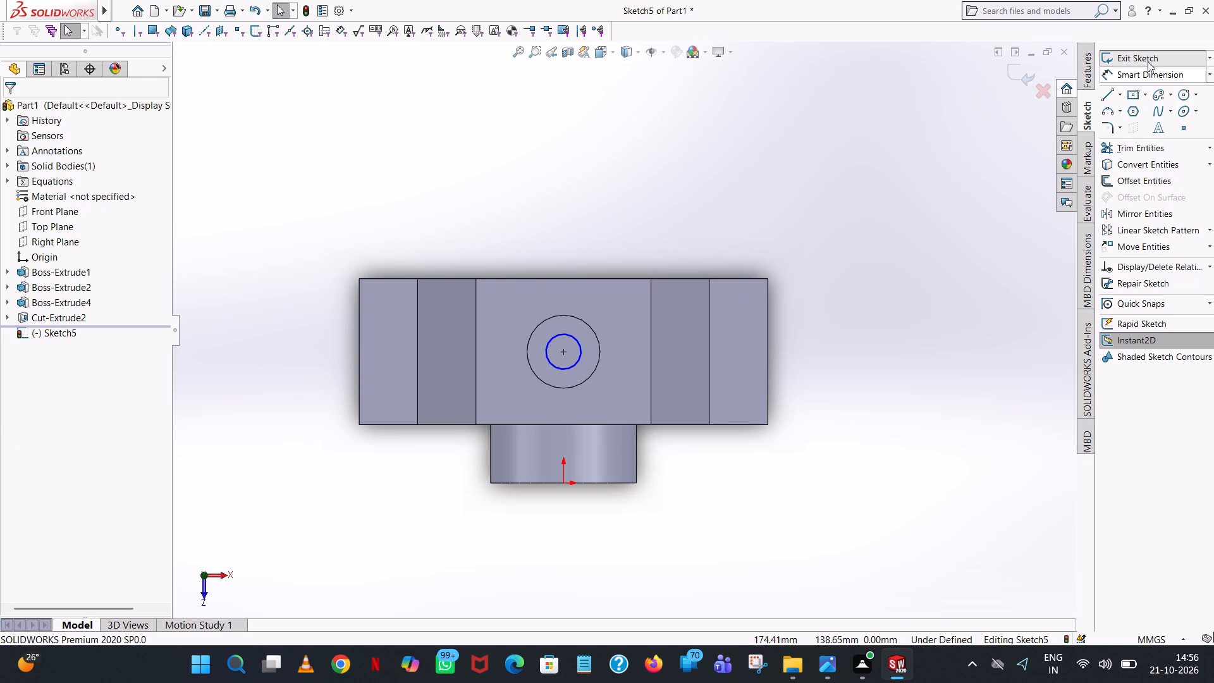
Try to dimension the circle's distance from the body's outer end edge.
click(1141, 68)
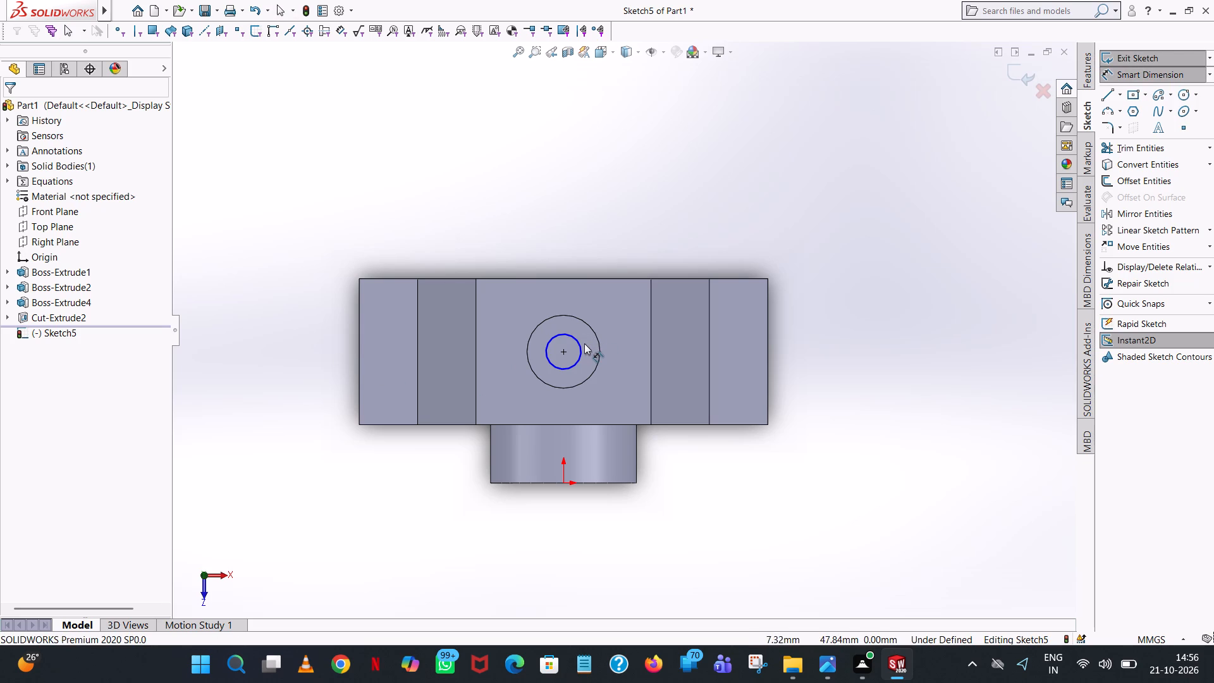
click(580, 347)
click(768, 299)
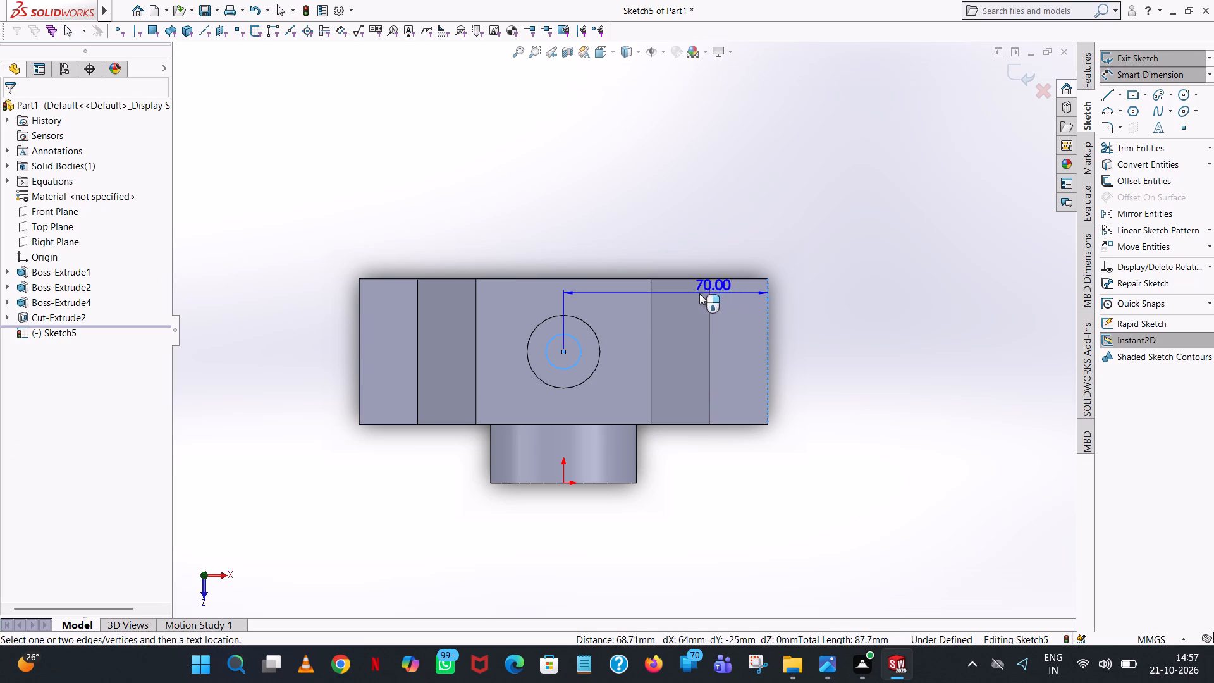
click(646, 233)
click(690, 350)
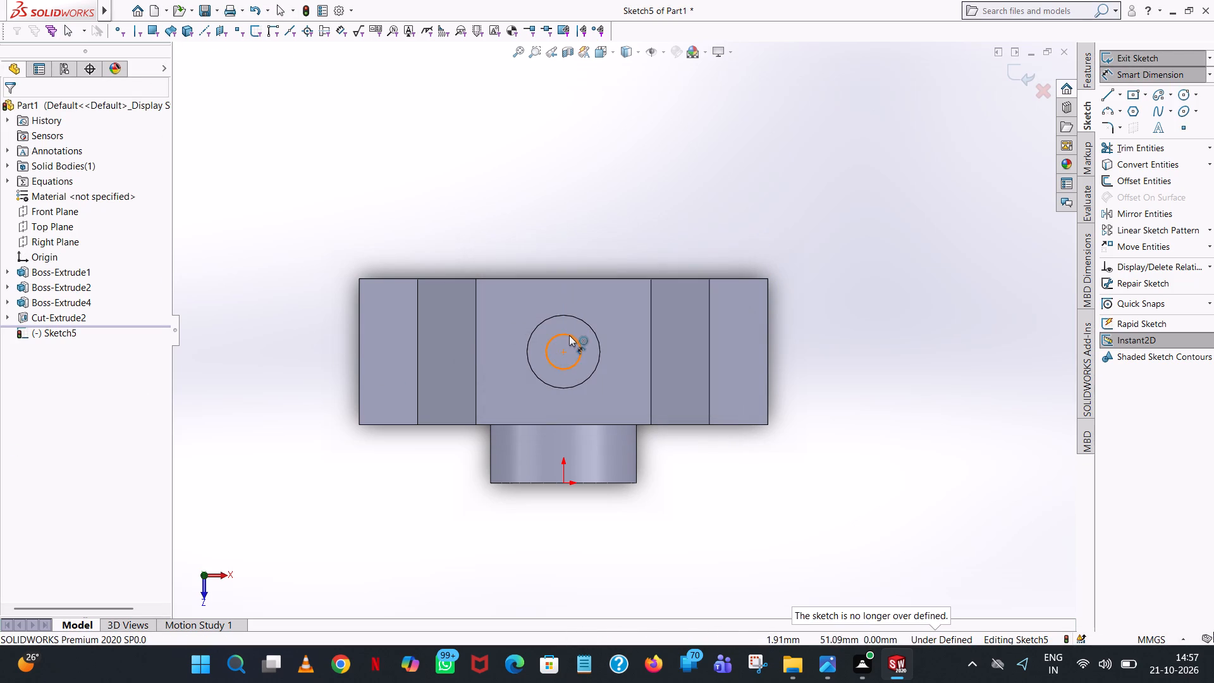
Dimension the diameter of the circle on the hole's bottom face.
click(570, 336)
click(659, 217)
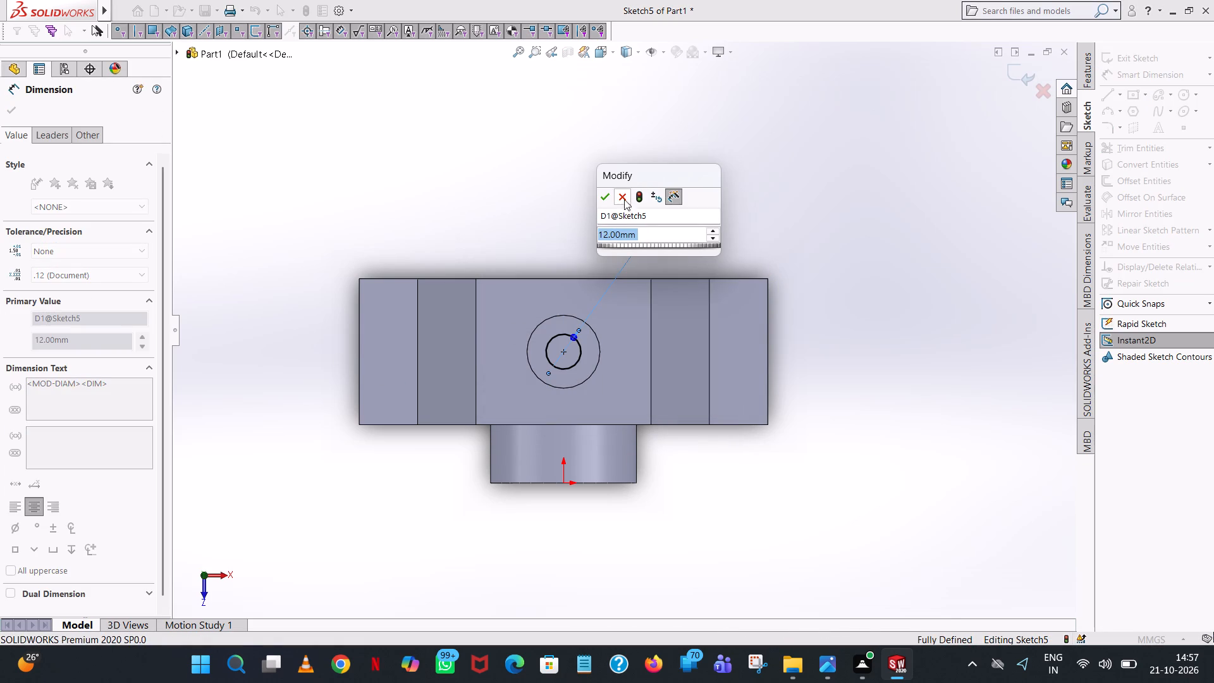
click(607, 195)
Start an extruded cut of the circle at the hole's bottom and set its blind depth to 3 mm.
click(1084, 63)
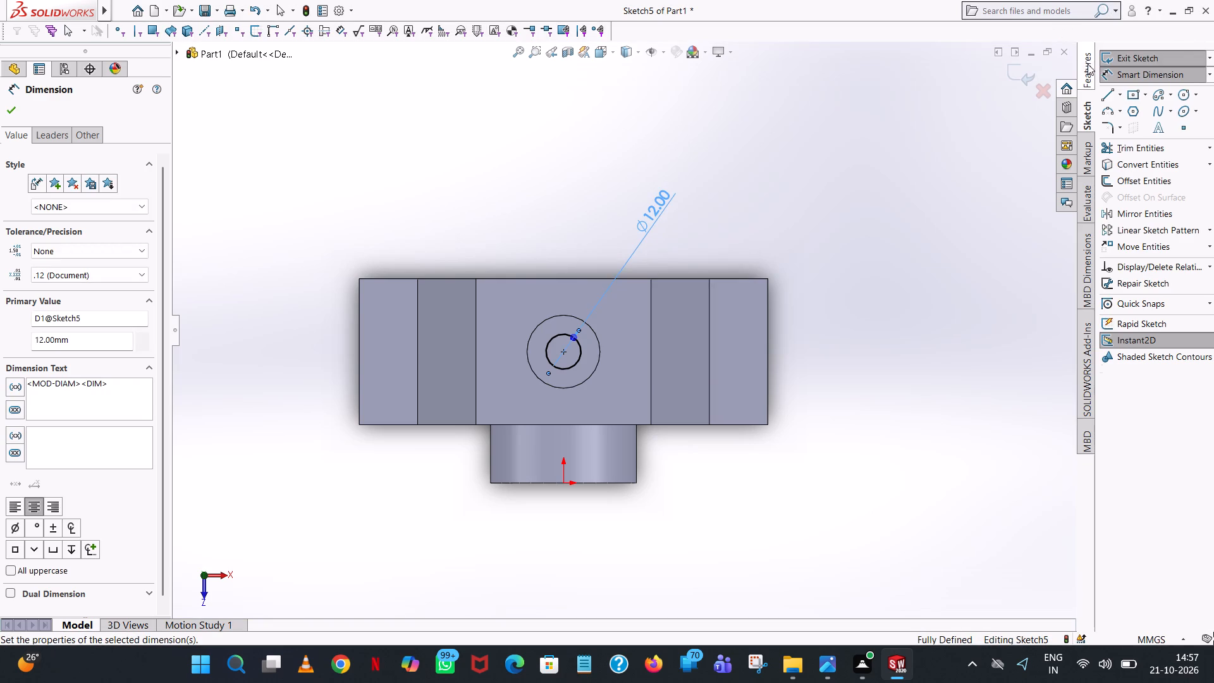
click(1138, 145)
middle_drag(919, 333, 921, 240)
scroll(919, 333, up, 1)
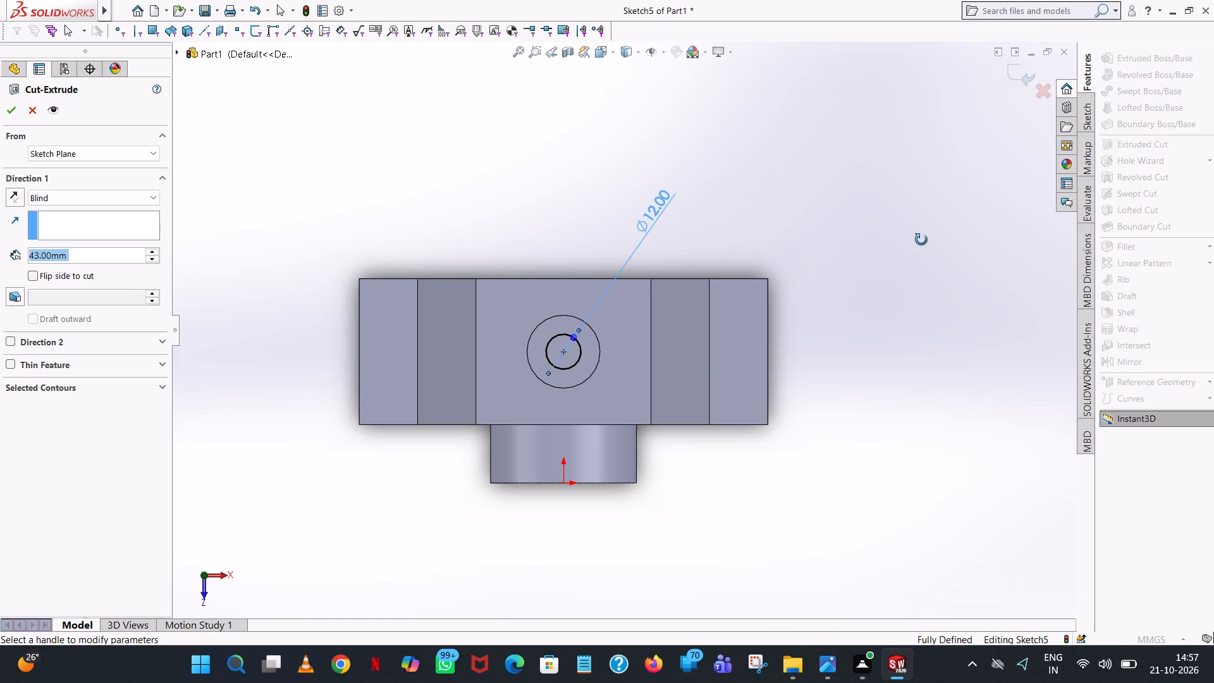
middle_drag(921, 240, 921, 224)
scroll(921, 224, up, 1)
middle_drag(847, 297, 878, 144)
scroll(847, 293, up, 2)
scroll(690, 295, down, 2)
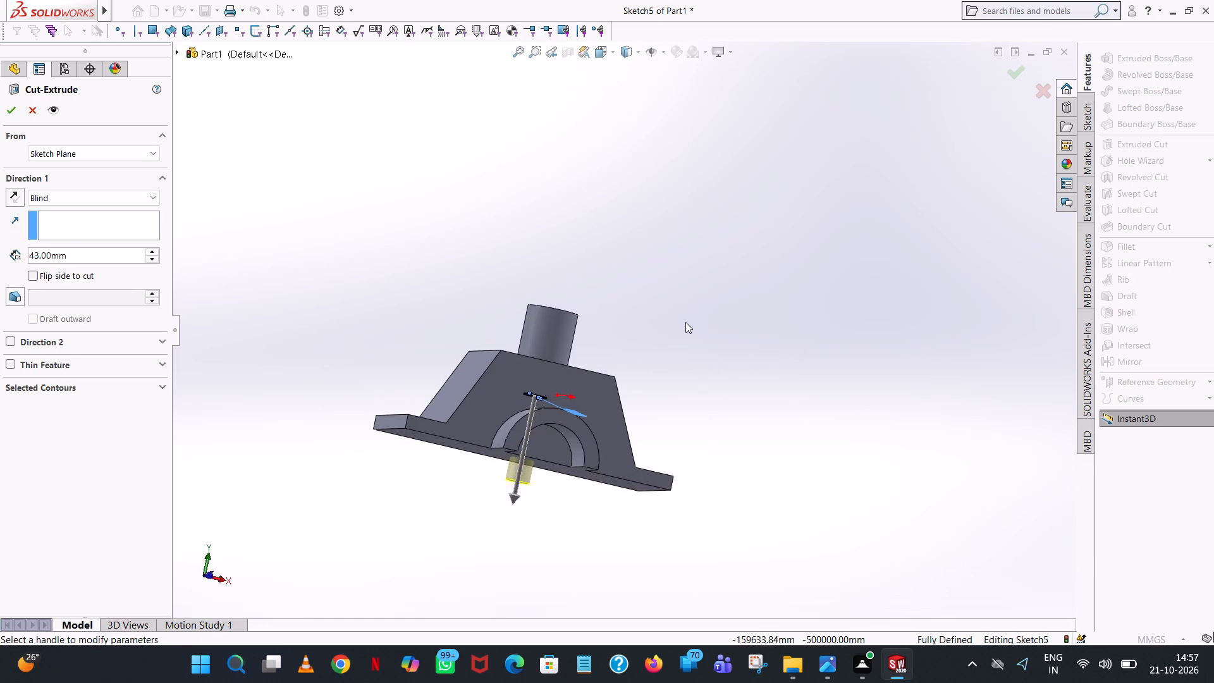
scroll(685, 322, down, 1)
middle_drag(555, 438, 527, 471)
scroll(504, 452, down, 1)
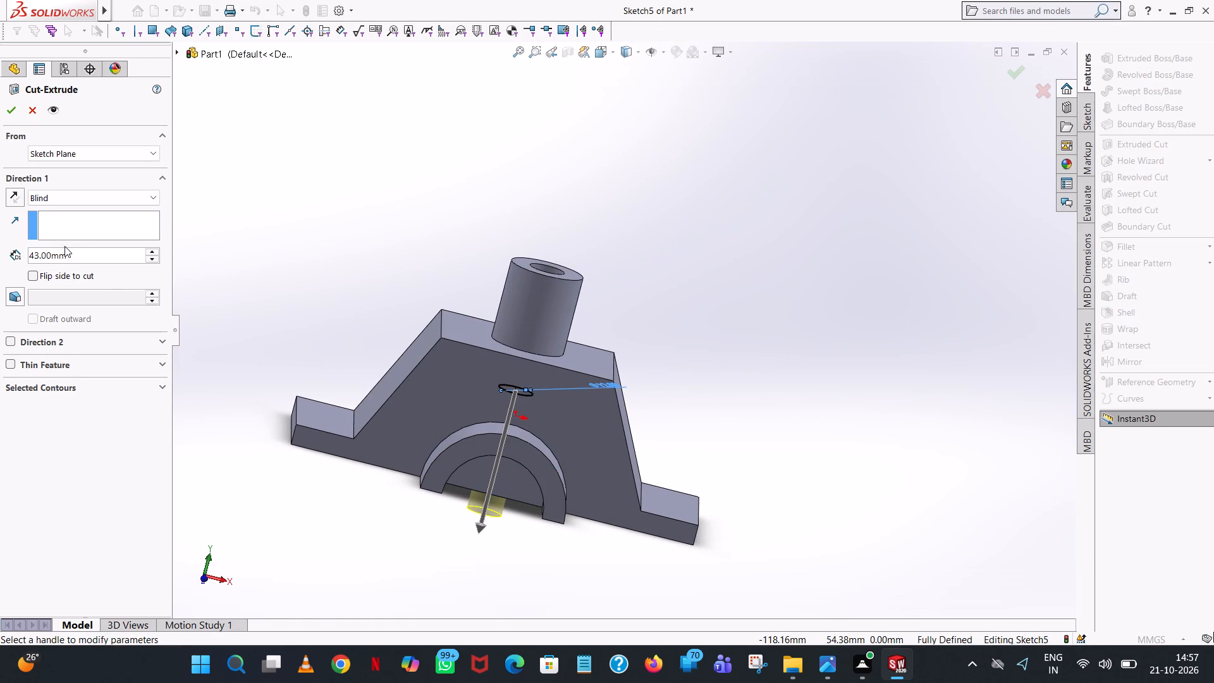
double_click(82, 252)
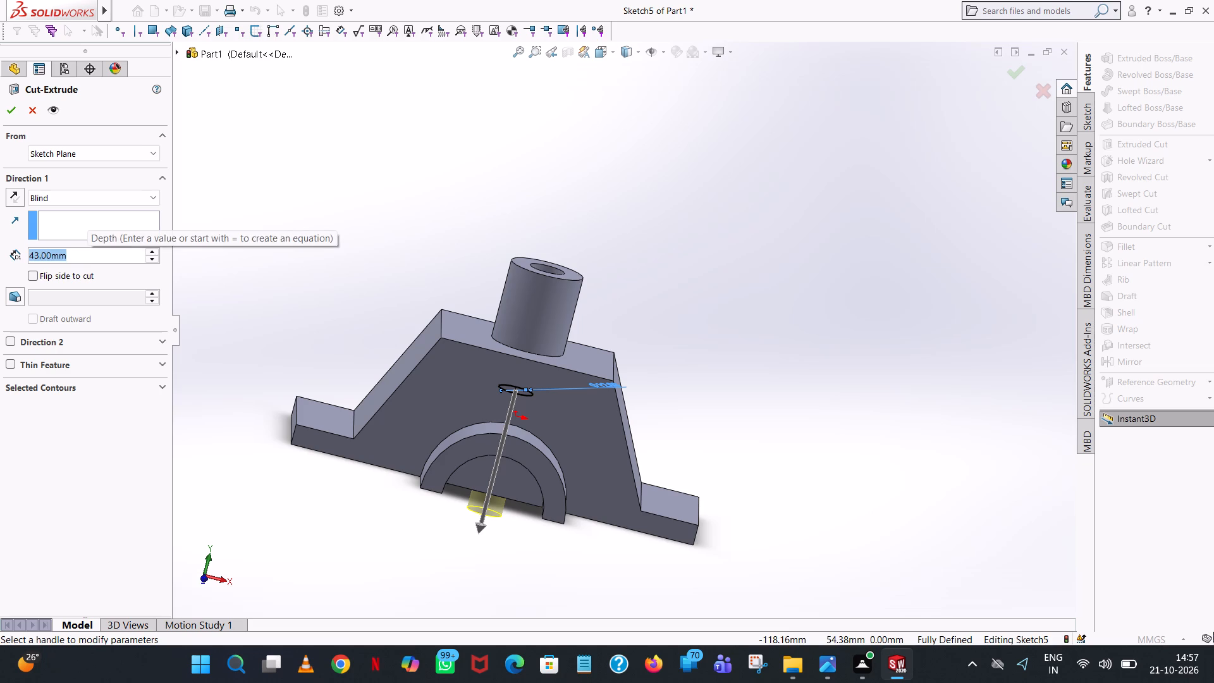
key(3)
click(332, 170)
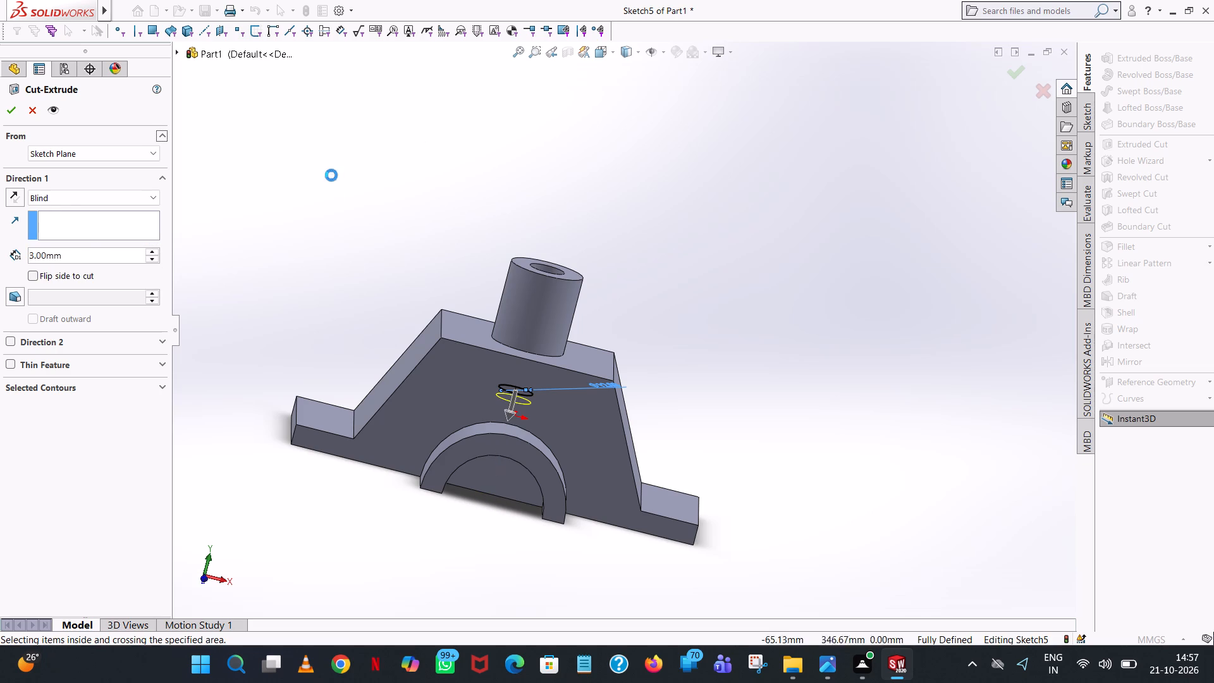
Add a 72° inward draft to the 3 mm cut at the hole's bottom and complete the cut.
middle_drag(424, 396, 446, 395)
scroll(446, 395, up, 1)
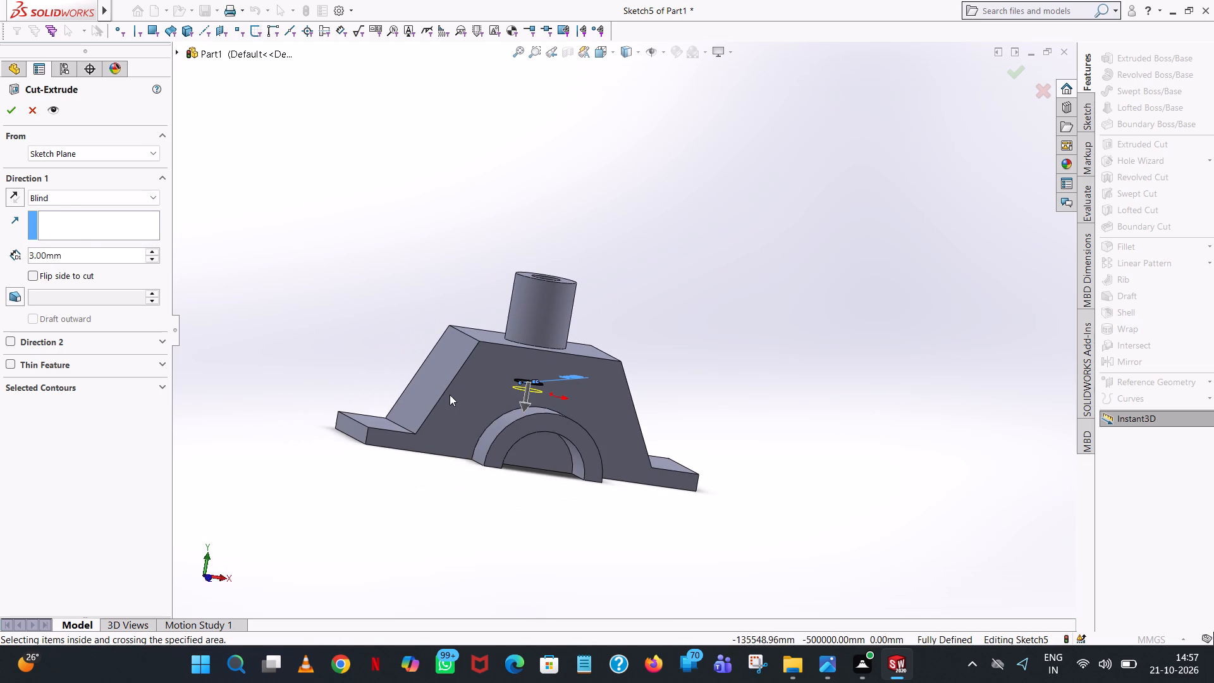
click(16, 294)
click(154, 290)
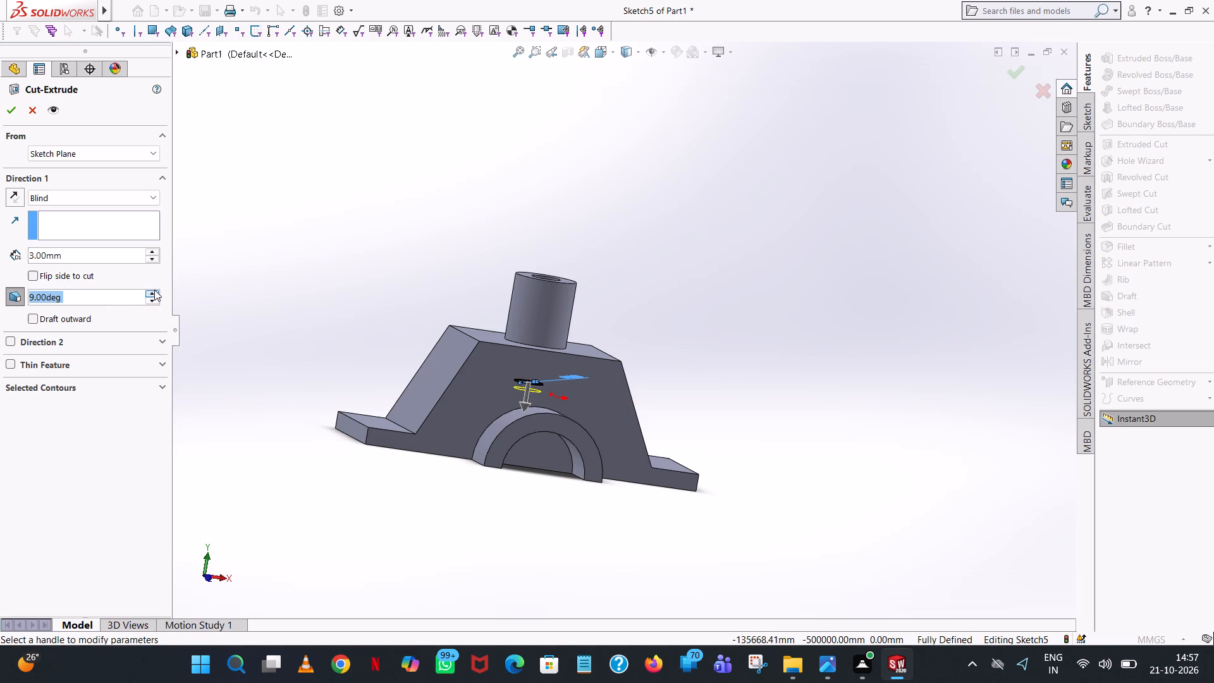
click(154, 290)
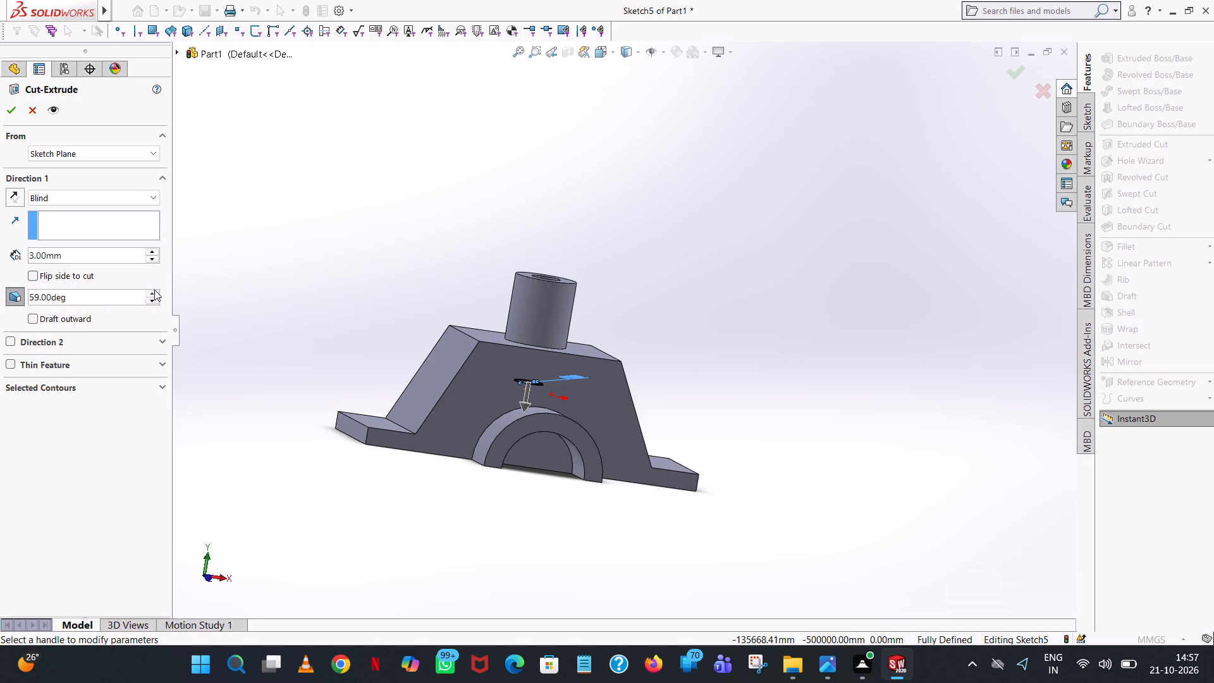
middle_drag(752, 390, 740, 391)
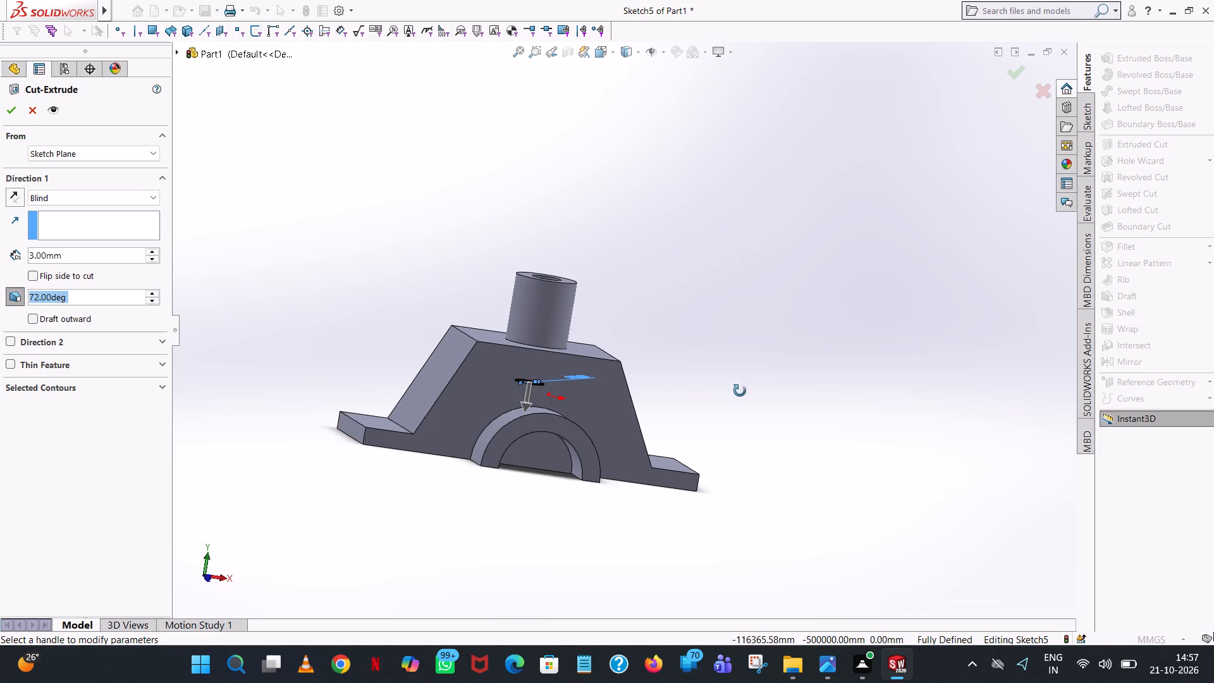
middle_drag(740, 391, 721, 381)
click(6, 111)
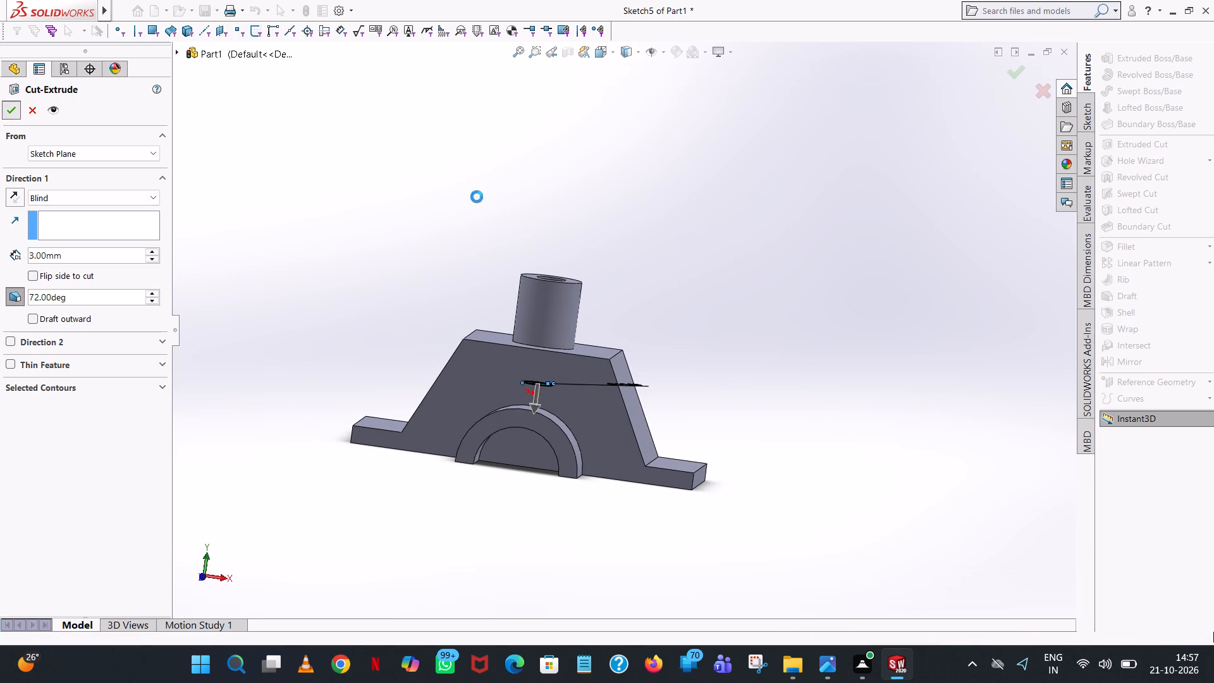
Examine the tapered cut at the bottom of the boss hole up close.
middle_drag(590, 225, 571, 457)
scroll(543, 368, down, 2)
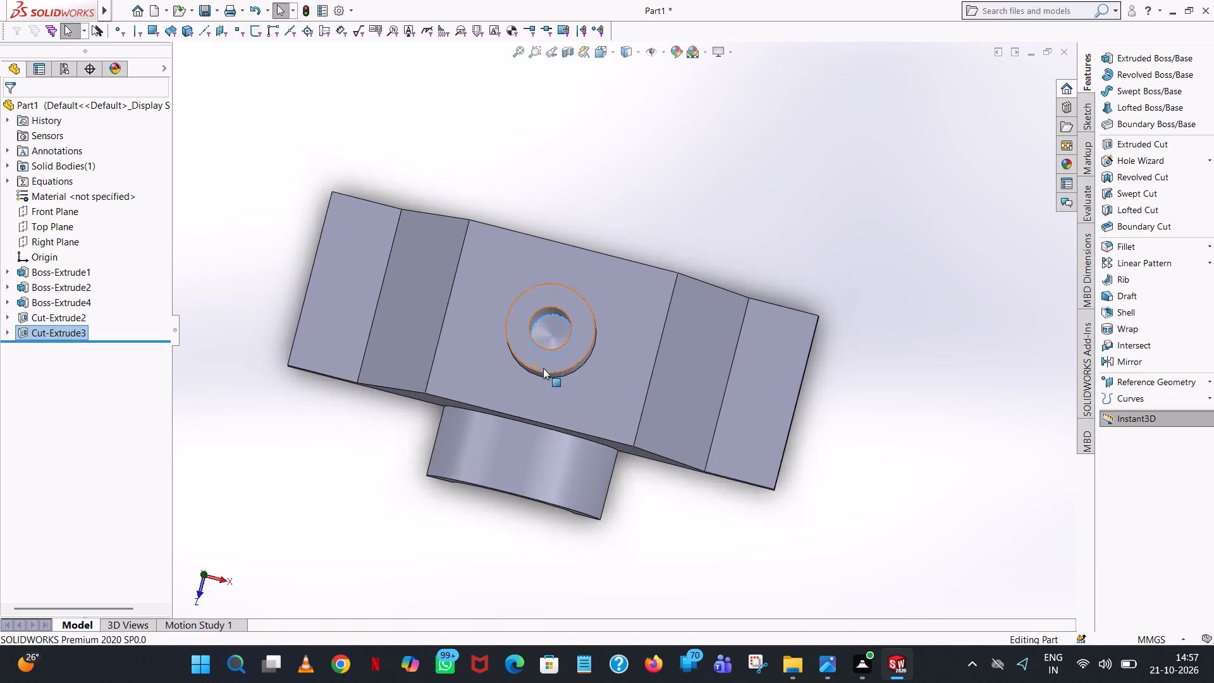
scroll(543, 368, down, 5)
scroll(612, 267, down, 5)
middle_drag(615, 267, 630, 242)
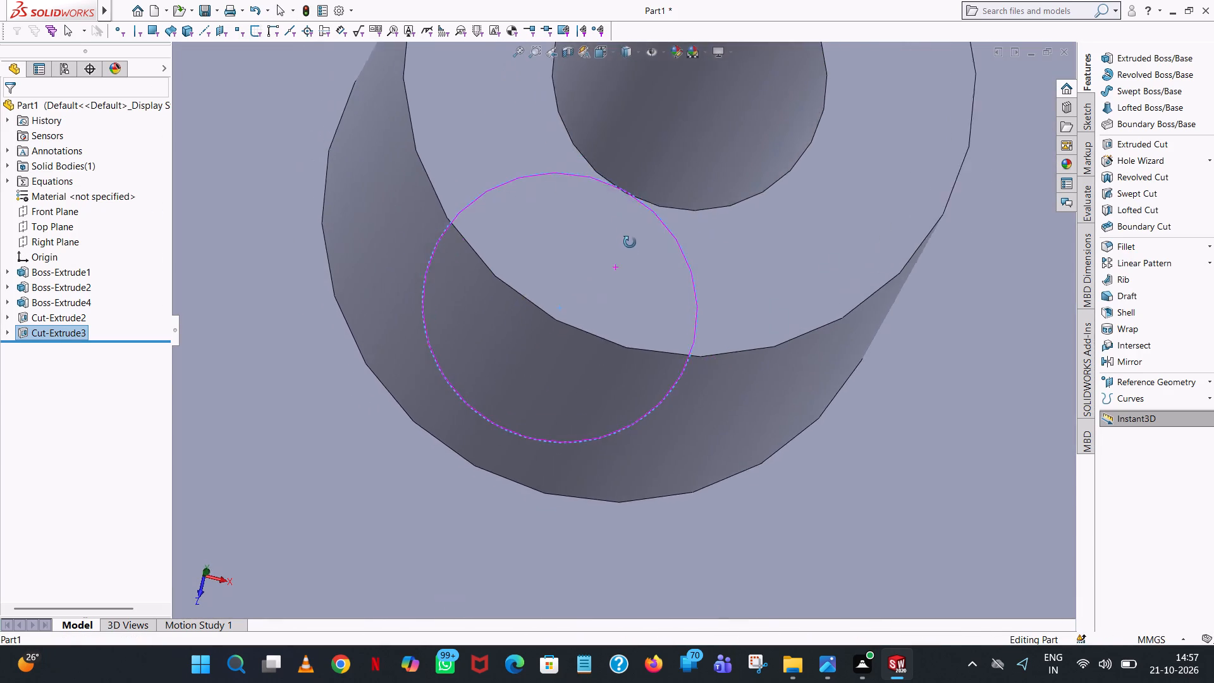
middle_drag(630, 242, 616, 273)
scroll(616, 274, up, 14)
Examine the whole part from the front, above and below.
middle_drag(713, 450, 770, 209)
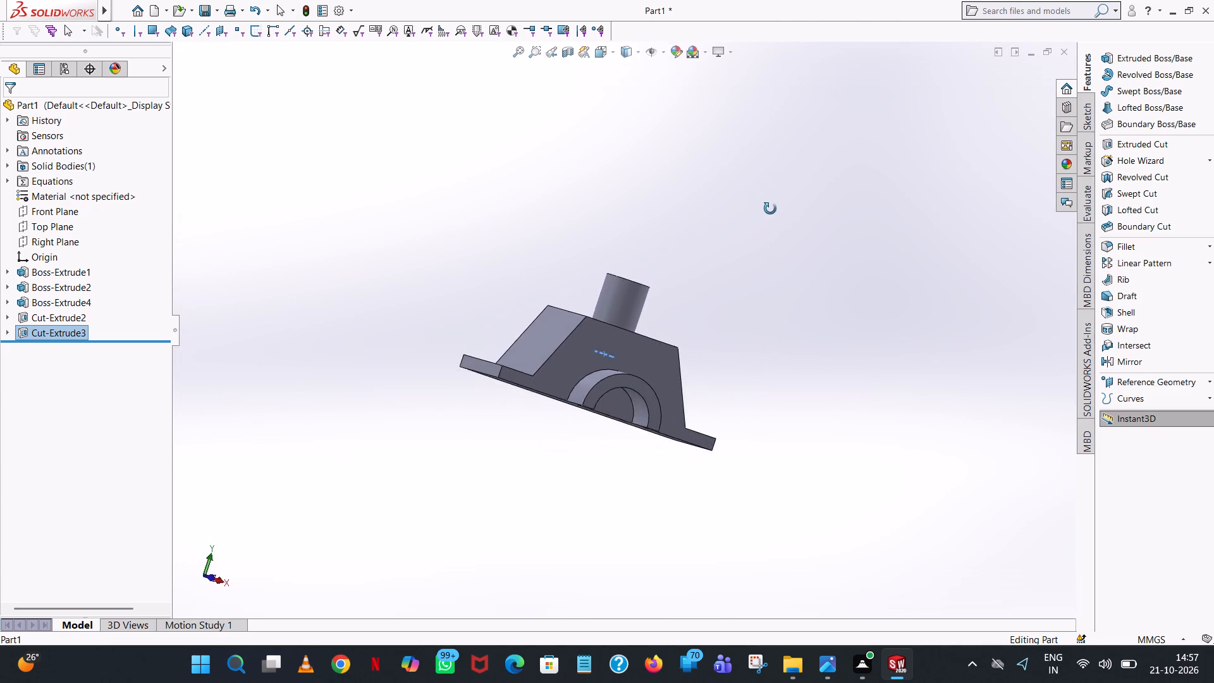
middle_drag(770, 209, 730, 188)
scroll(730, 188, up, 1)
click(704, 255)
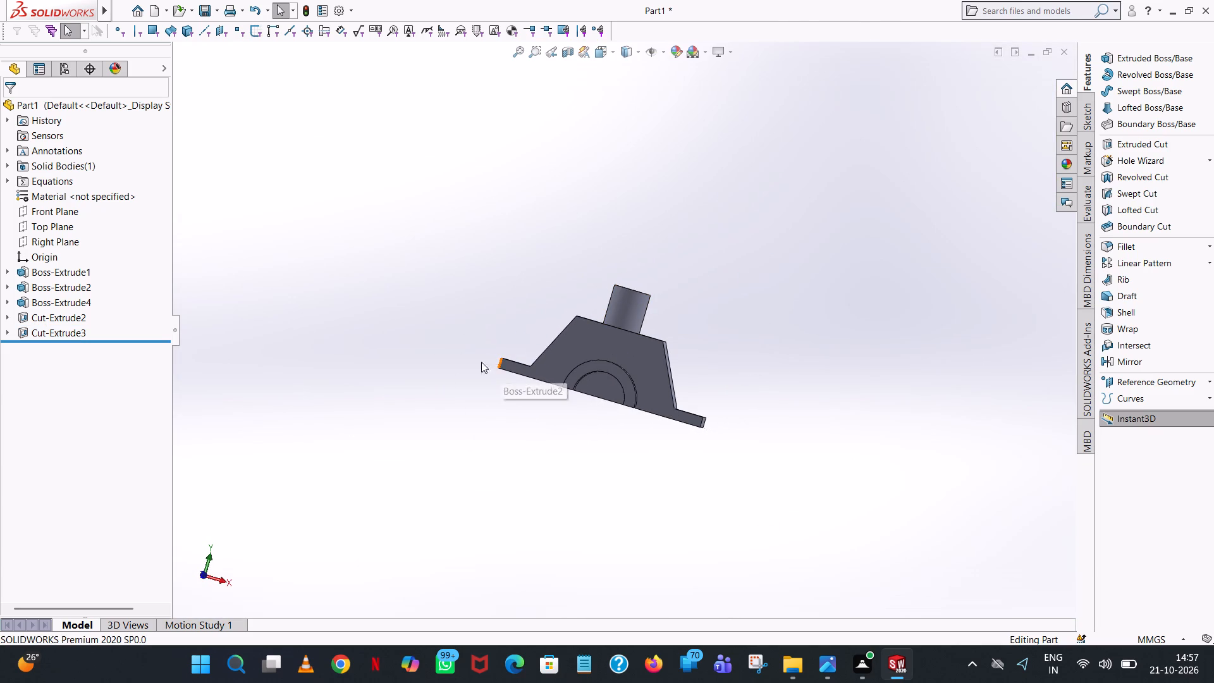
middle_drag(641, 355, 643, 288)
scroll(650, 380, up, 1)
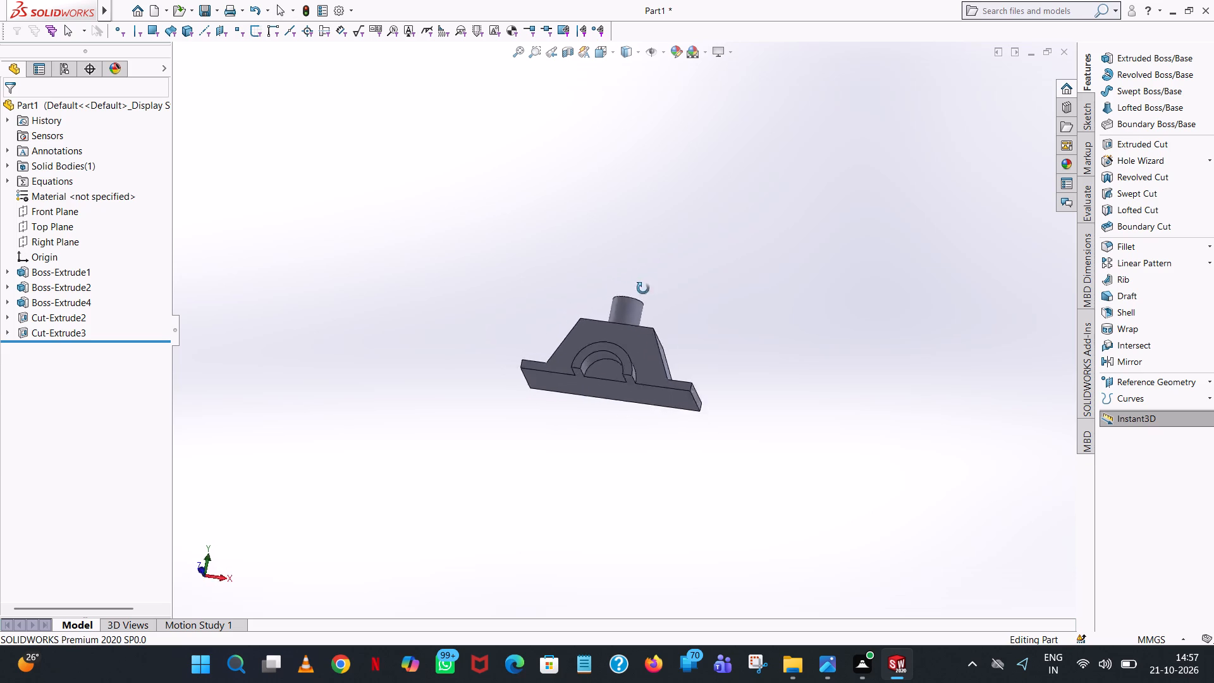
middle_drag(643, 288, 665, 360)
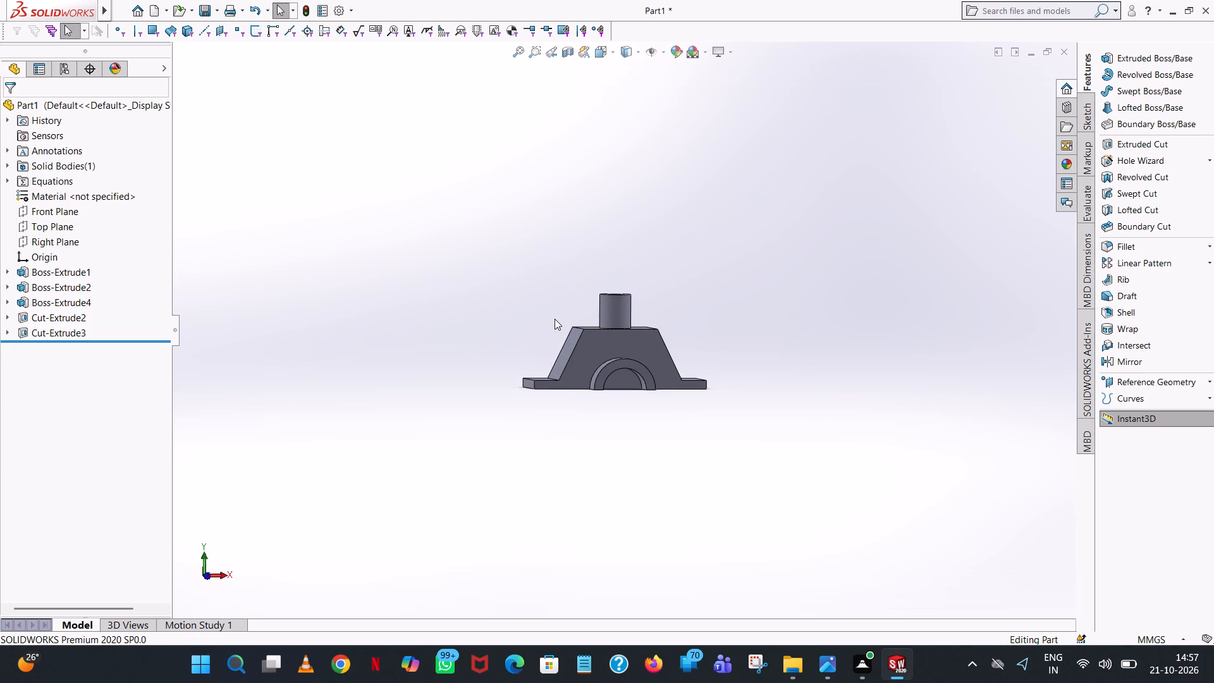
scroll(587, 362, down, 7)
middle_drag(701, 391, 663, 323)
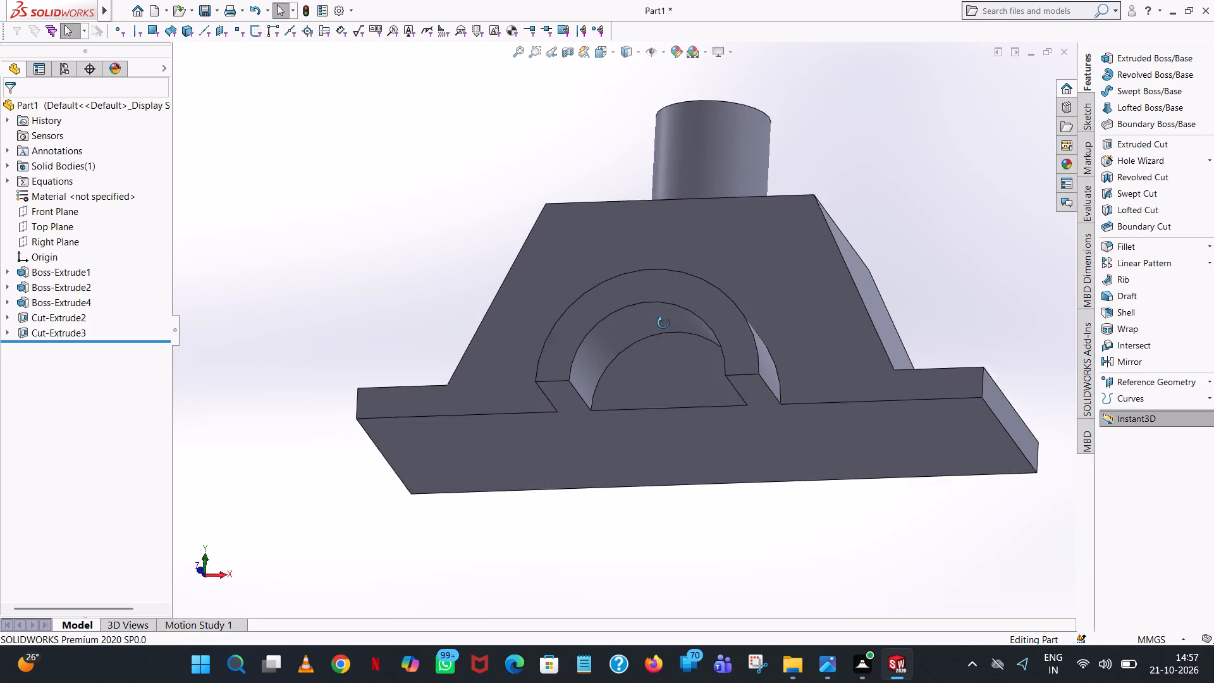
middle_drag(663, 323, 692, 446)
scroll(692, 421, up, 1)
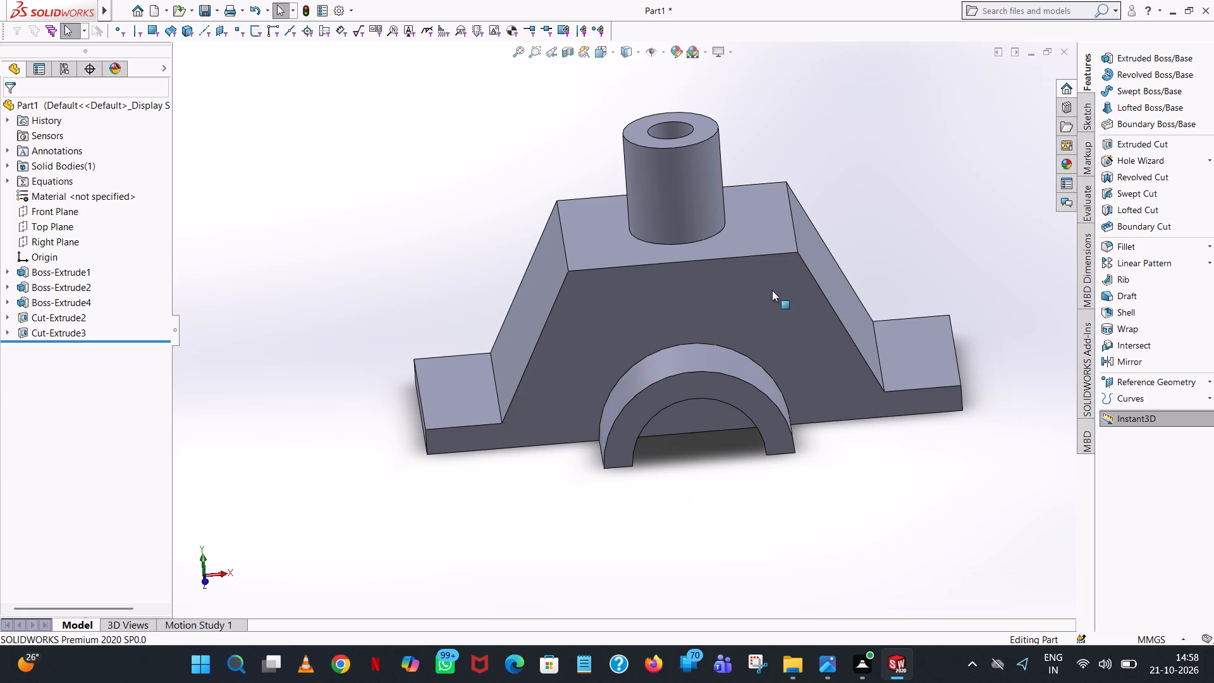
middle_drag(758, 345, 753, 259)
scroll(755, 338, up, 1)
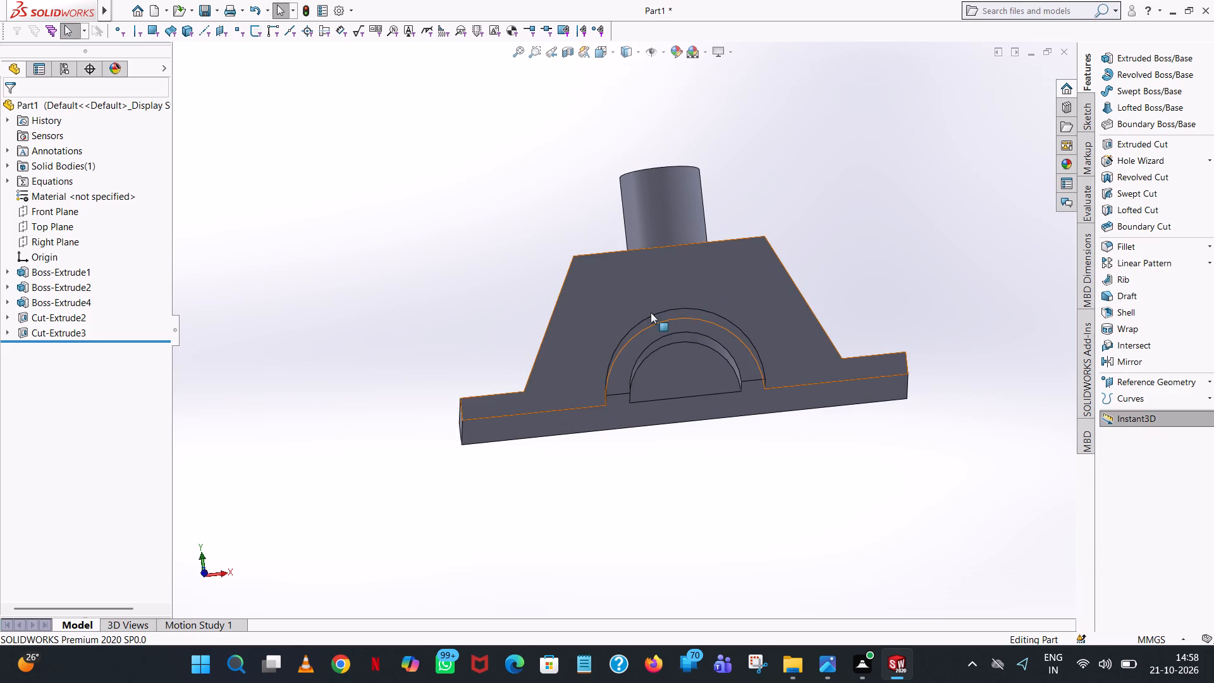
middle_drag(742, 243, 754, 340)
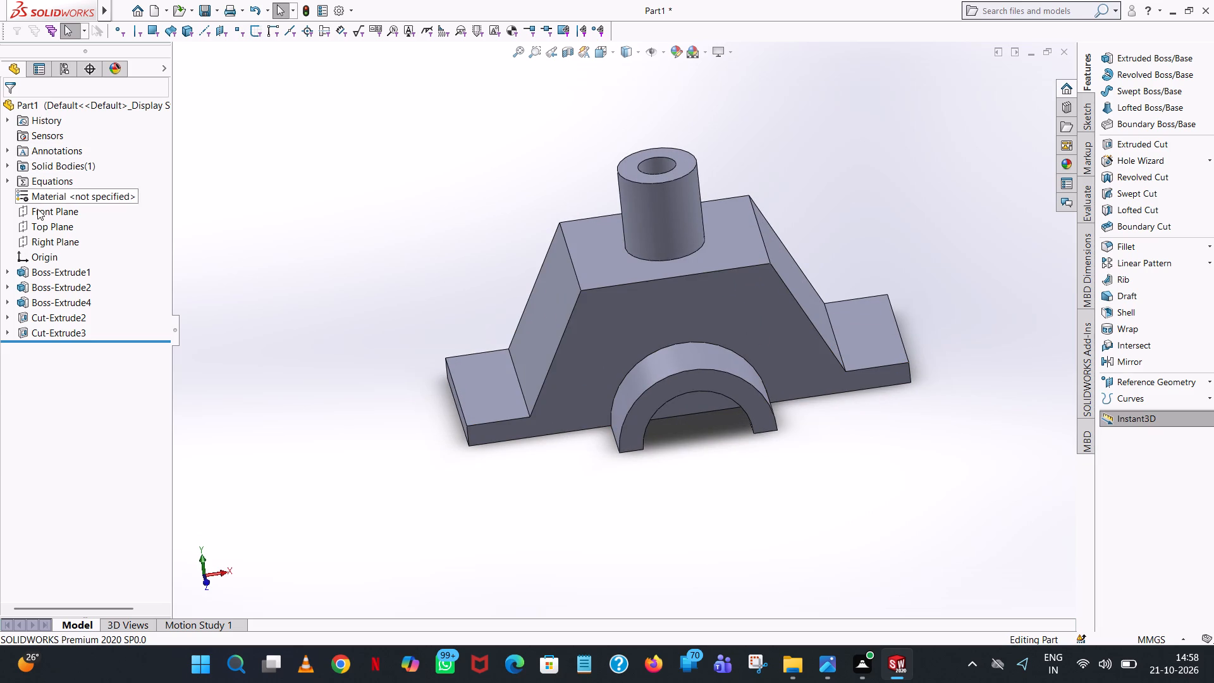
Create a reference plane offset 45 mm from the Front Plane, with the offset flipped toward the body so it passes through the boss.
click(53, 214)
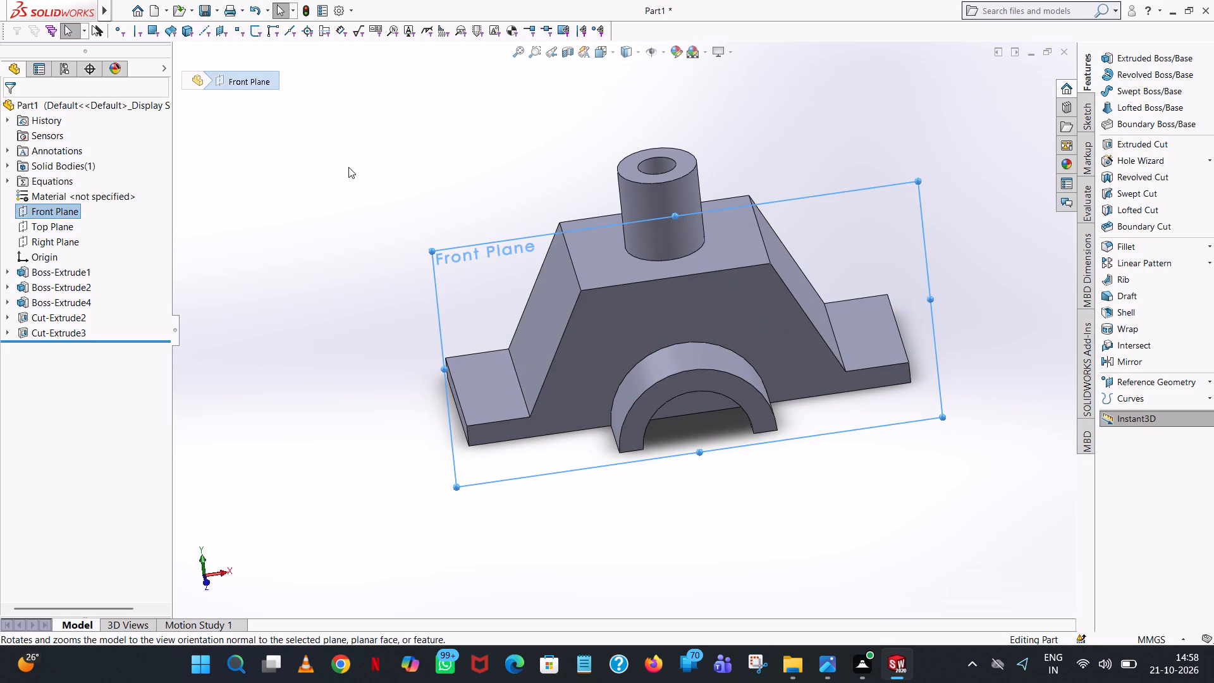
middle_drag(550, 236, 662, 273)
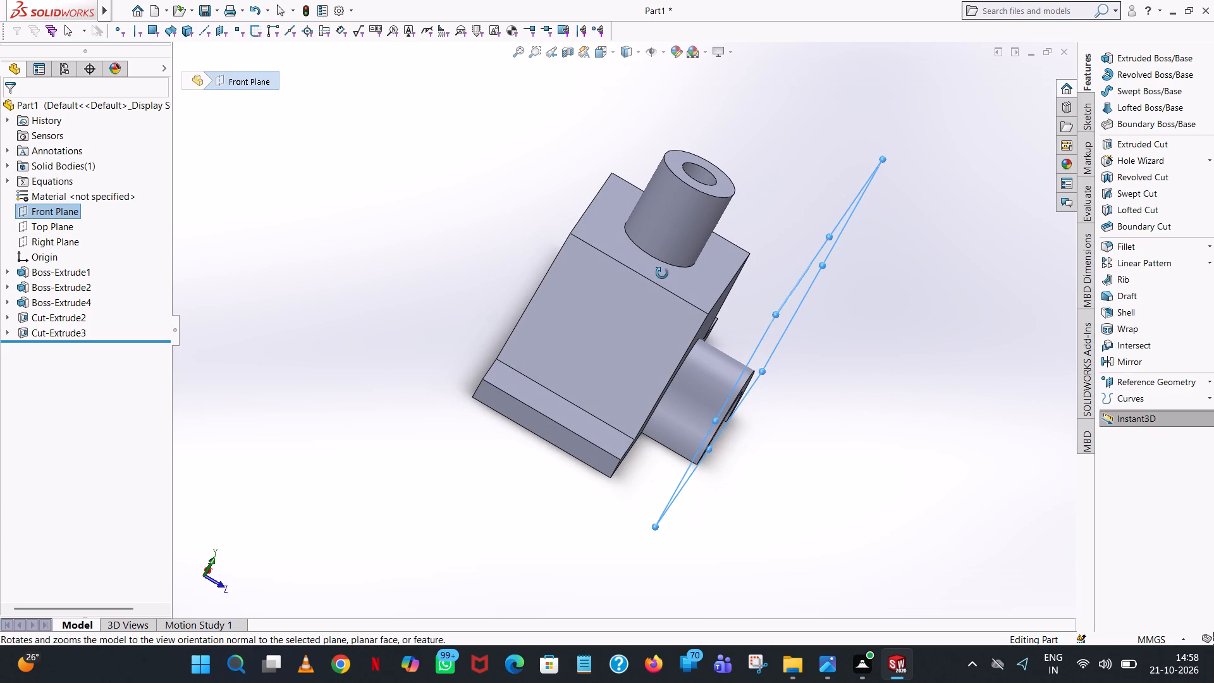
middle_drag(662, 273, 657, 290)
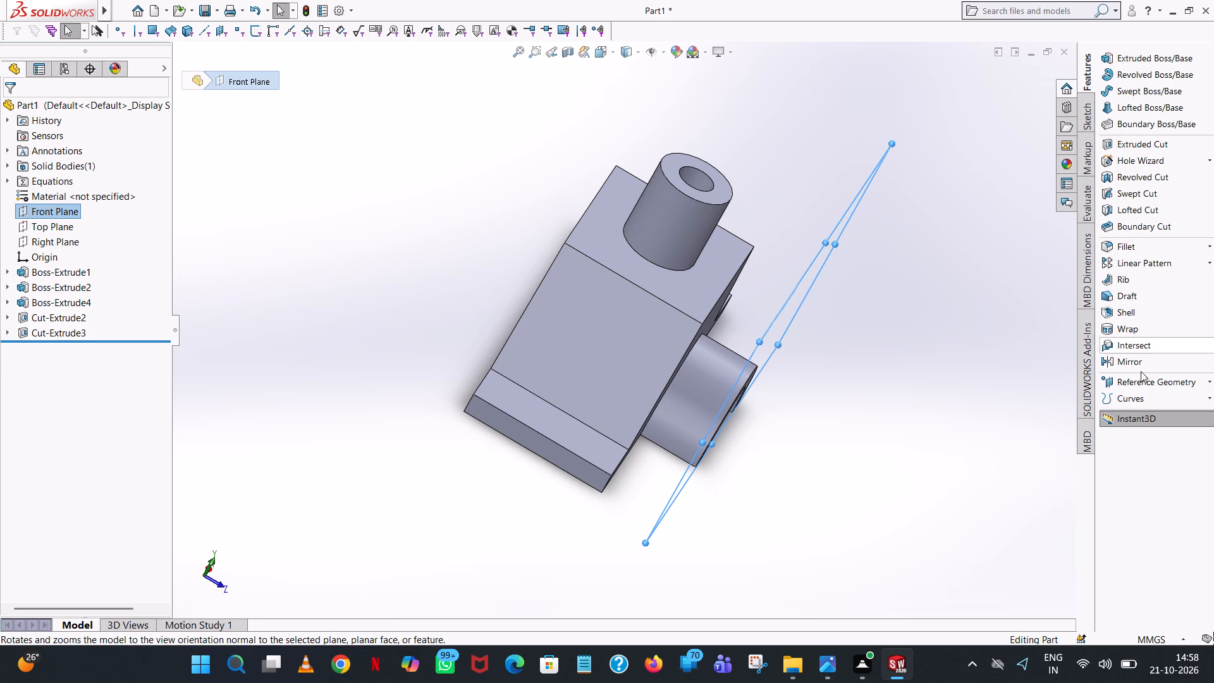
click(1141, 384)
click(1138, 382)
click(1134, 380)
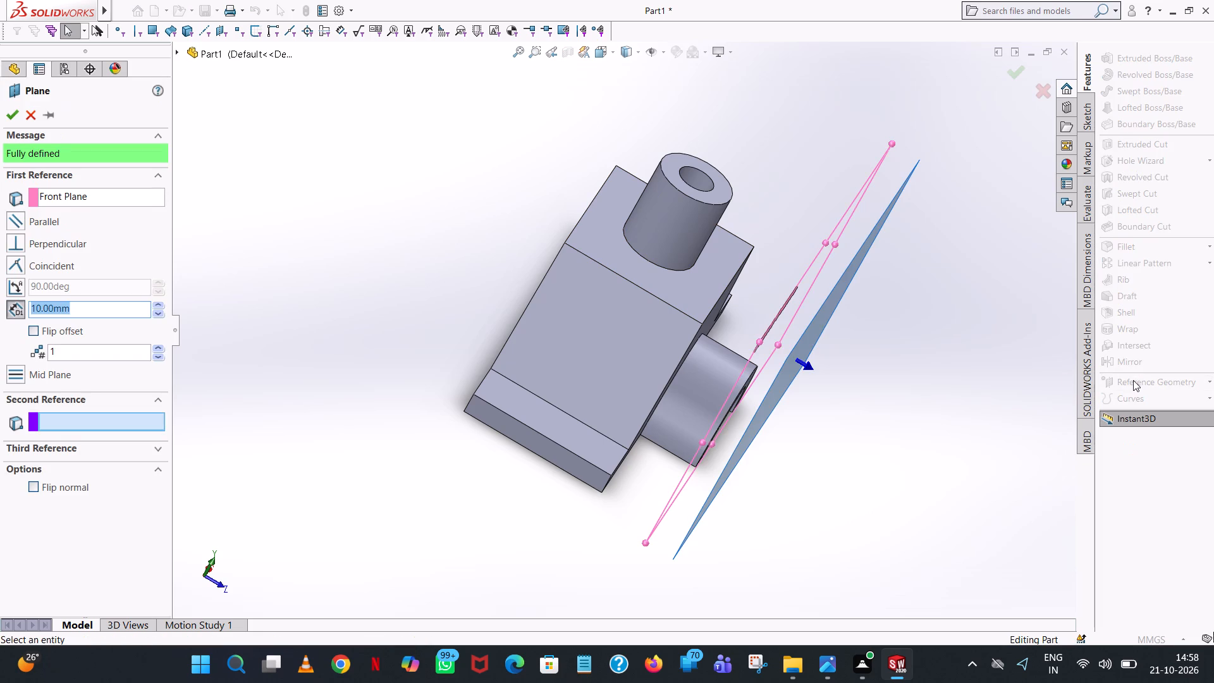
scroll(878, 355, up, 1)
middle_drag(874, 355, 782, 314)
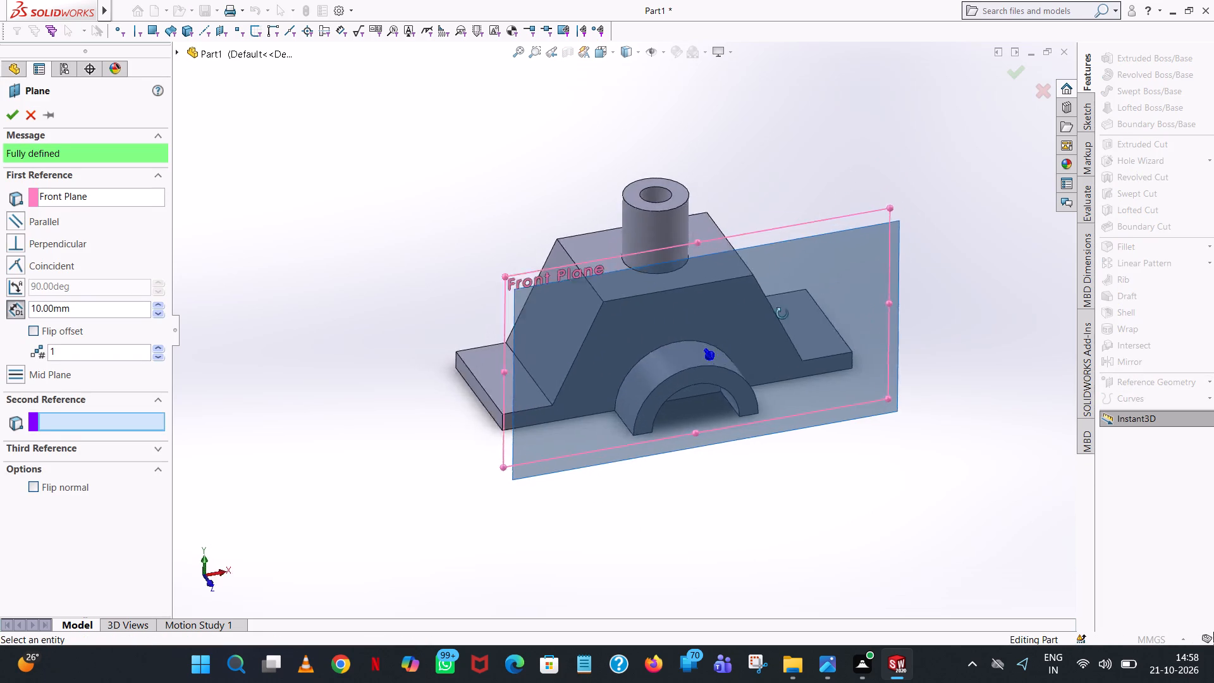
middle_drag(782, 314, 638, 409)
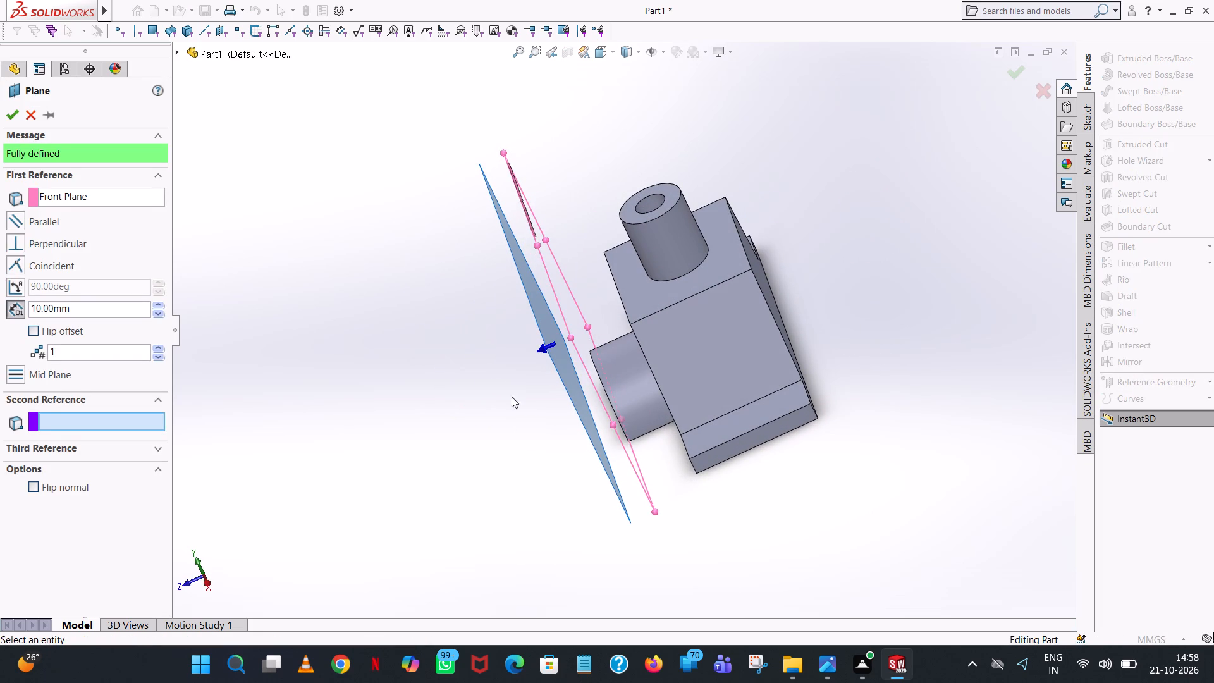
middle_drag(357, 168, 376, 188)
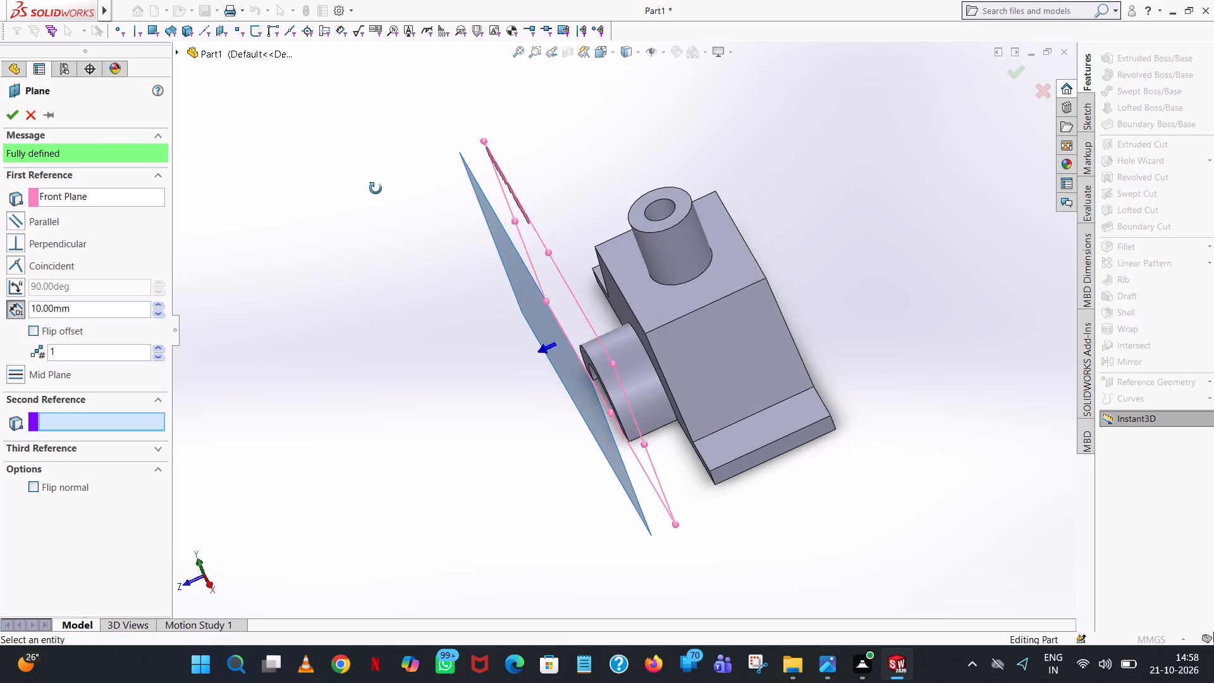
middle_drag(376, 188, 366, 183)
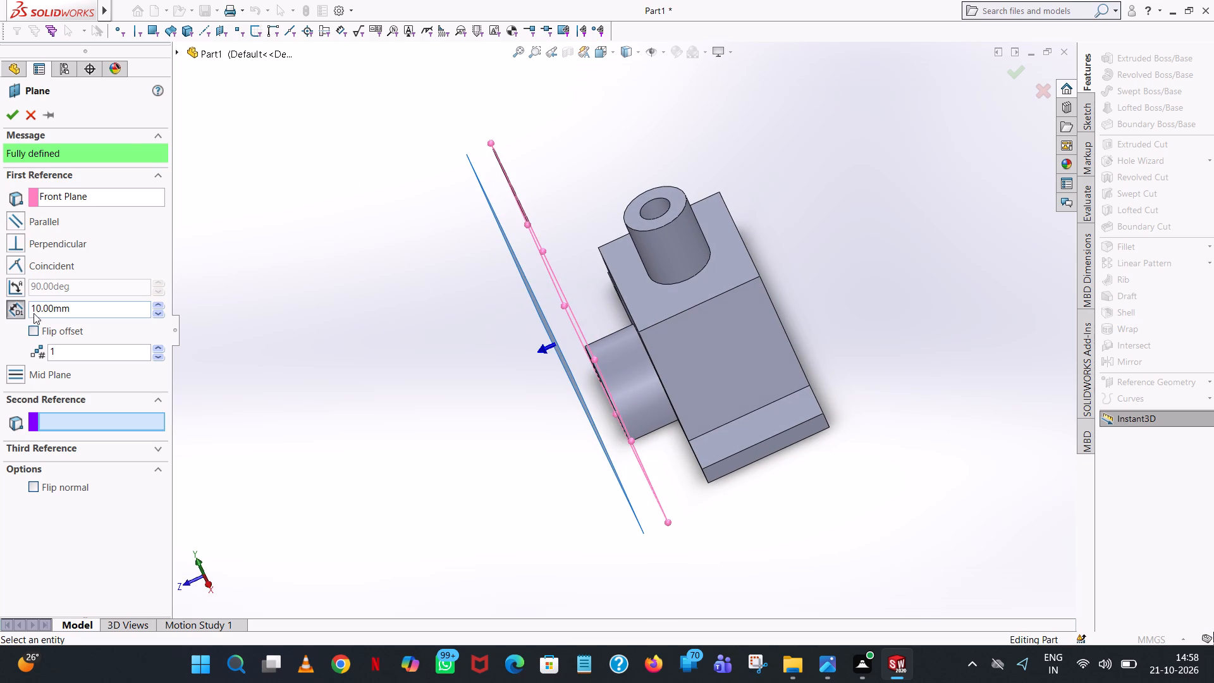
click(34, 327)
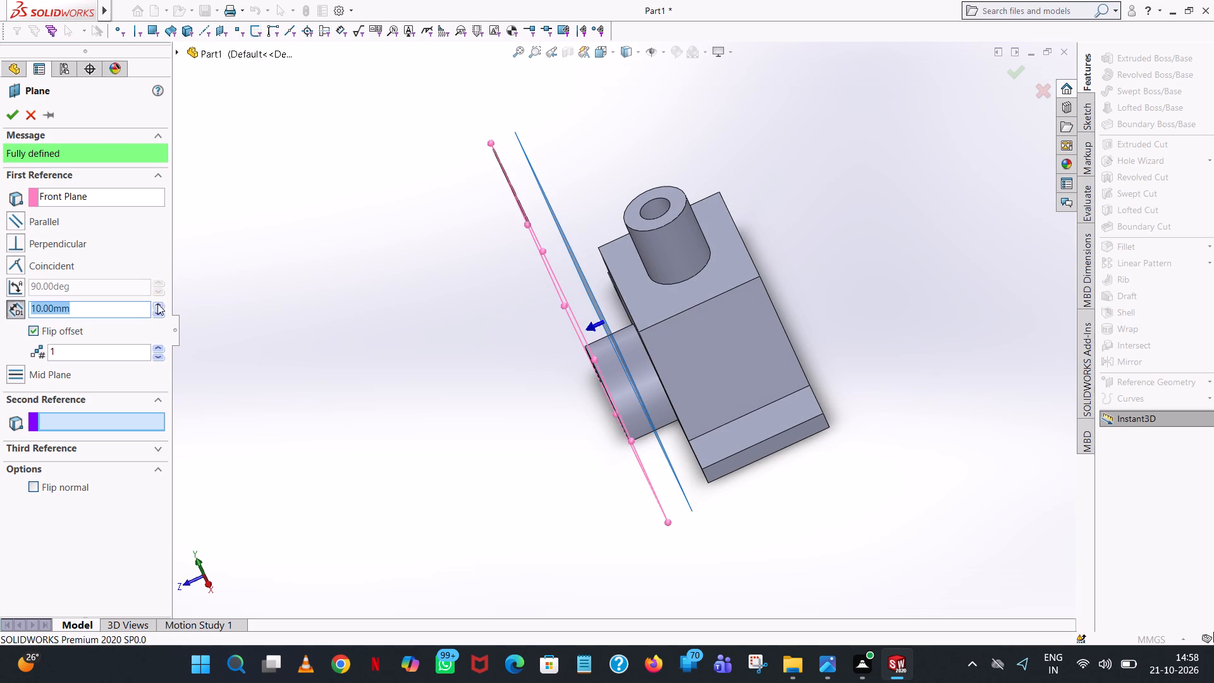
click(161, 301)
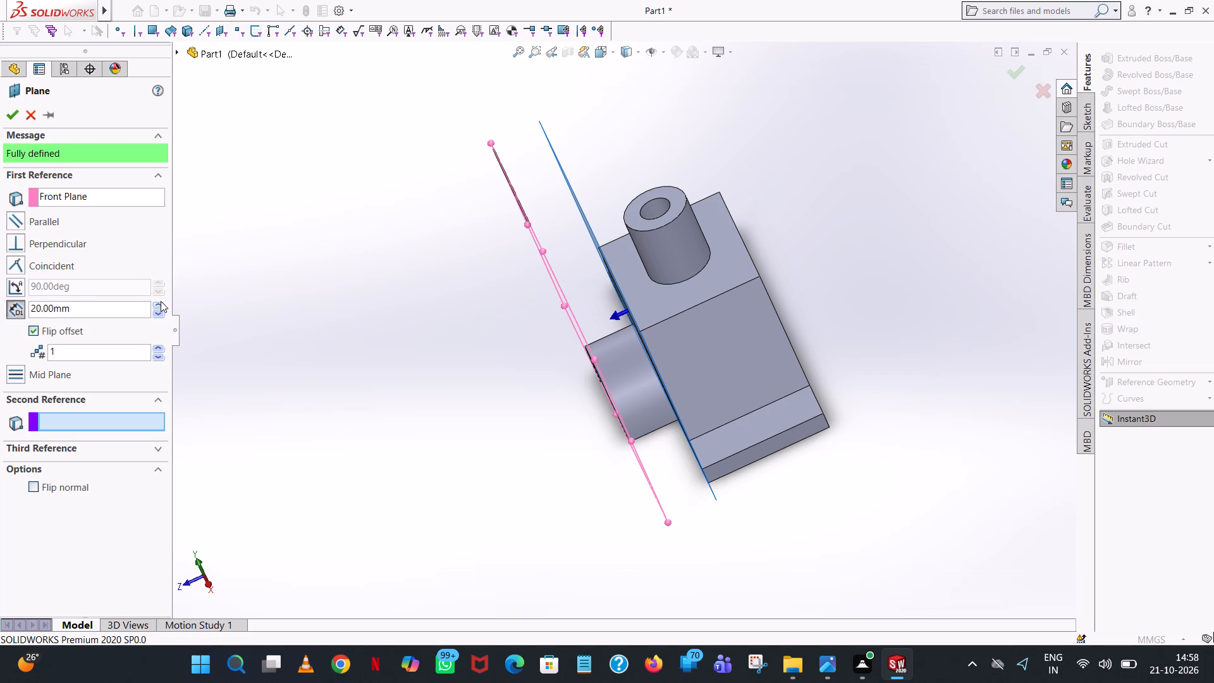
click(82, 311)
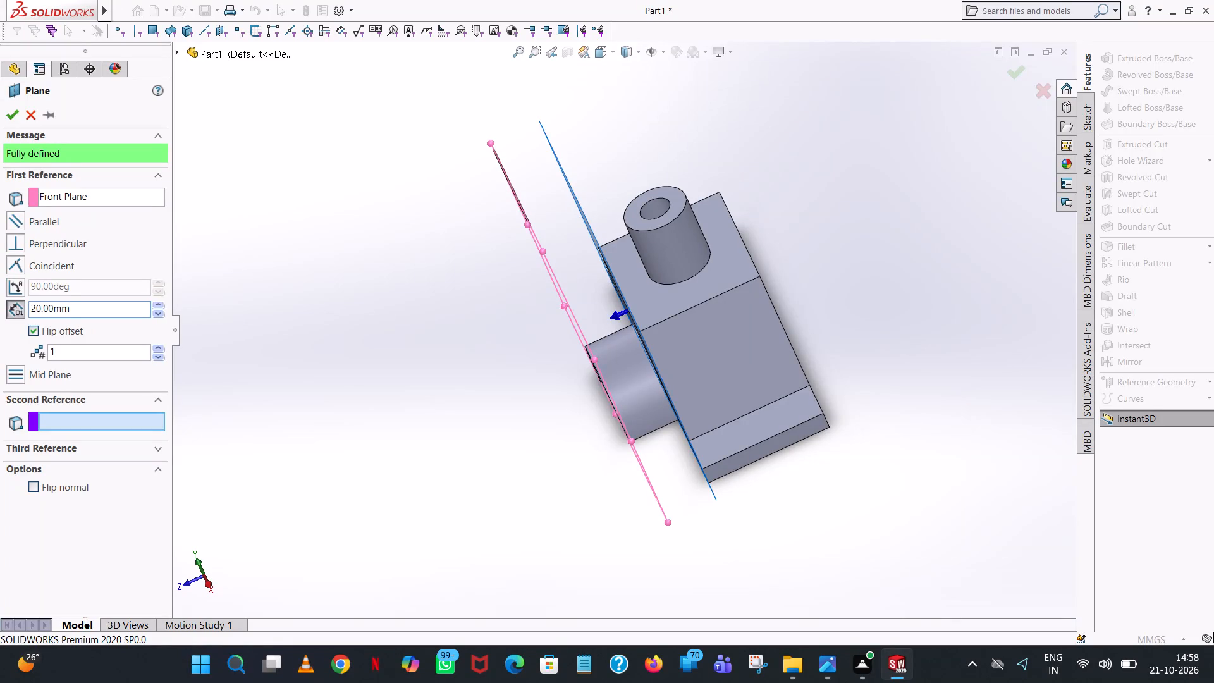
text(+25)
key(Return)
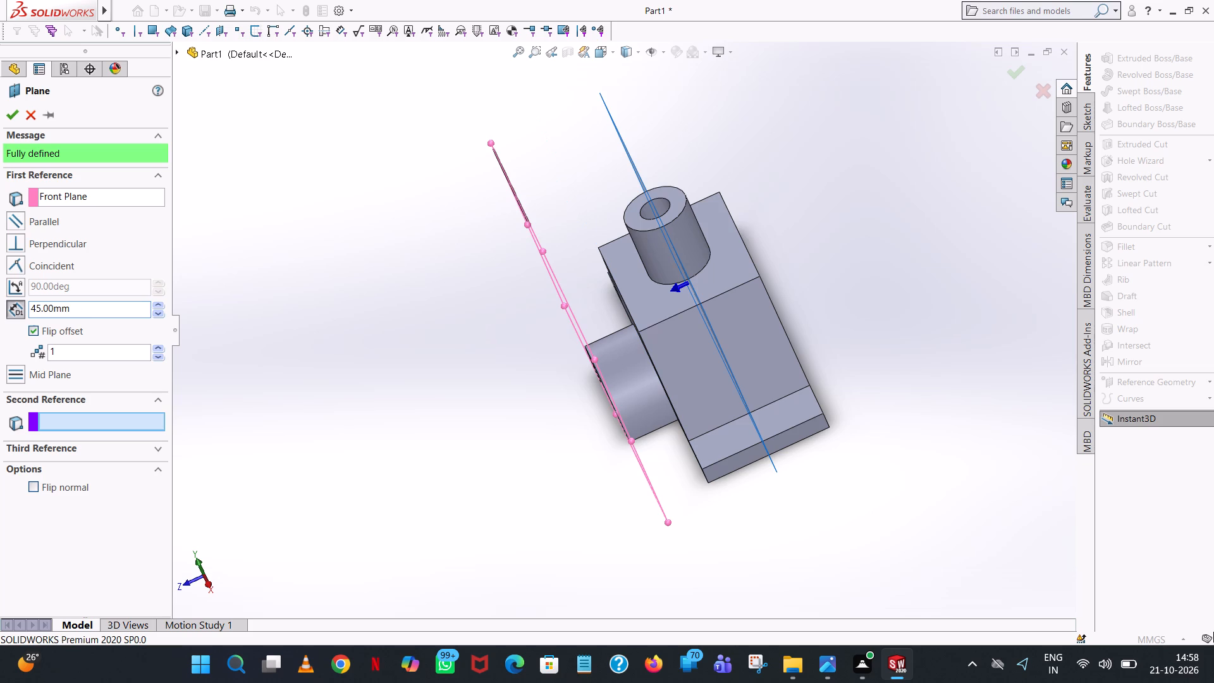
click(16, 111)
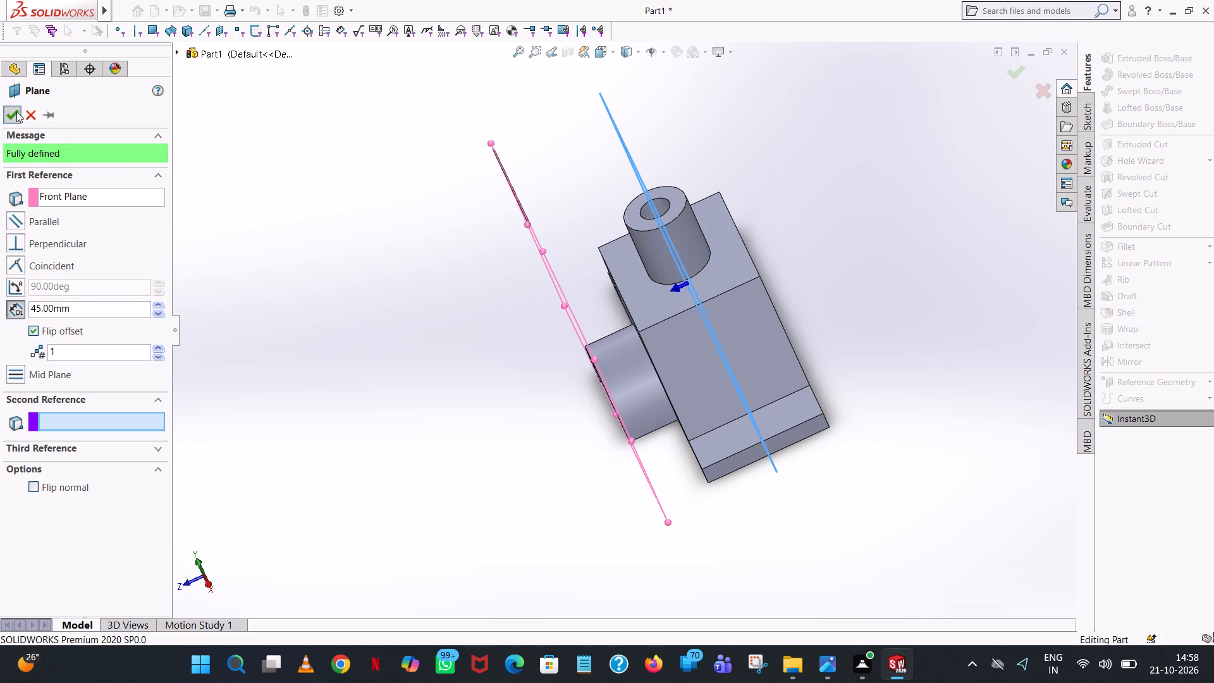
click(371, 310)
Start a sketch on the 45 mm offset plane and draw a 5 mm vertical line down the boss's right edge from its top corner.
middle_drag(524, 370, 632, 290)
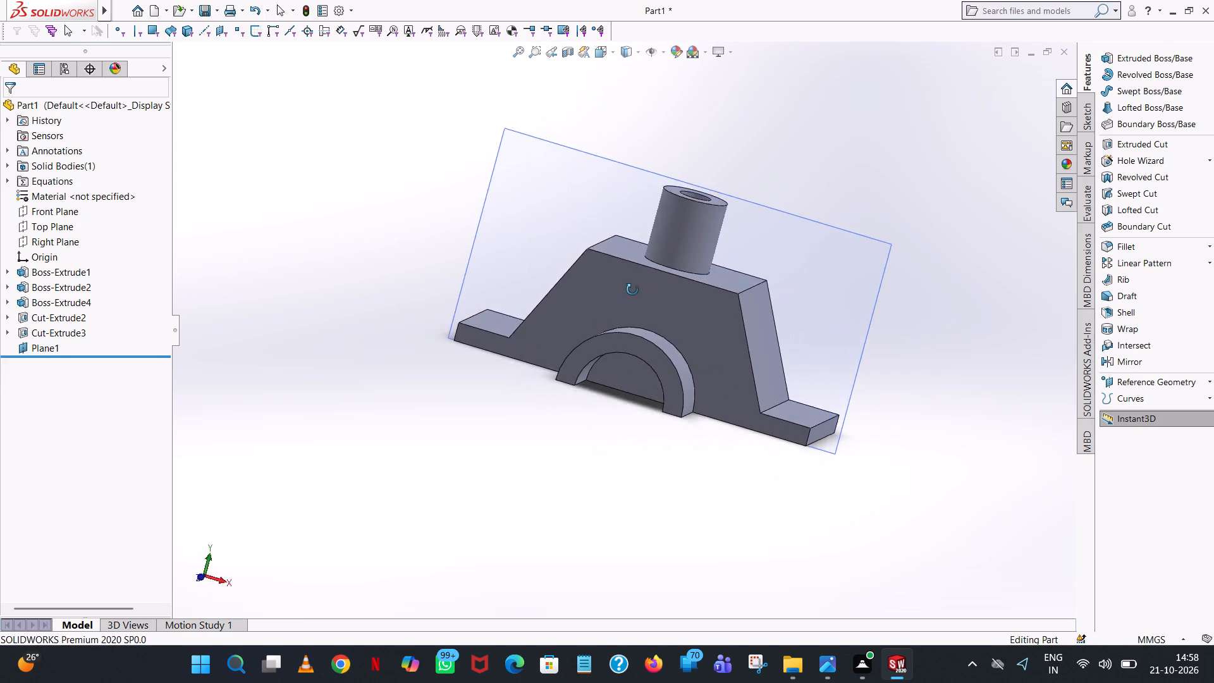
middle_drag(632, 290, 667, 388)
click(42, 350)
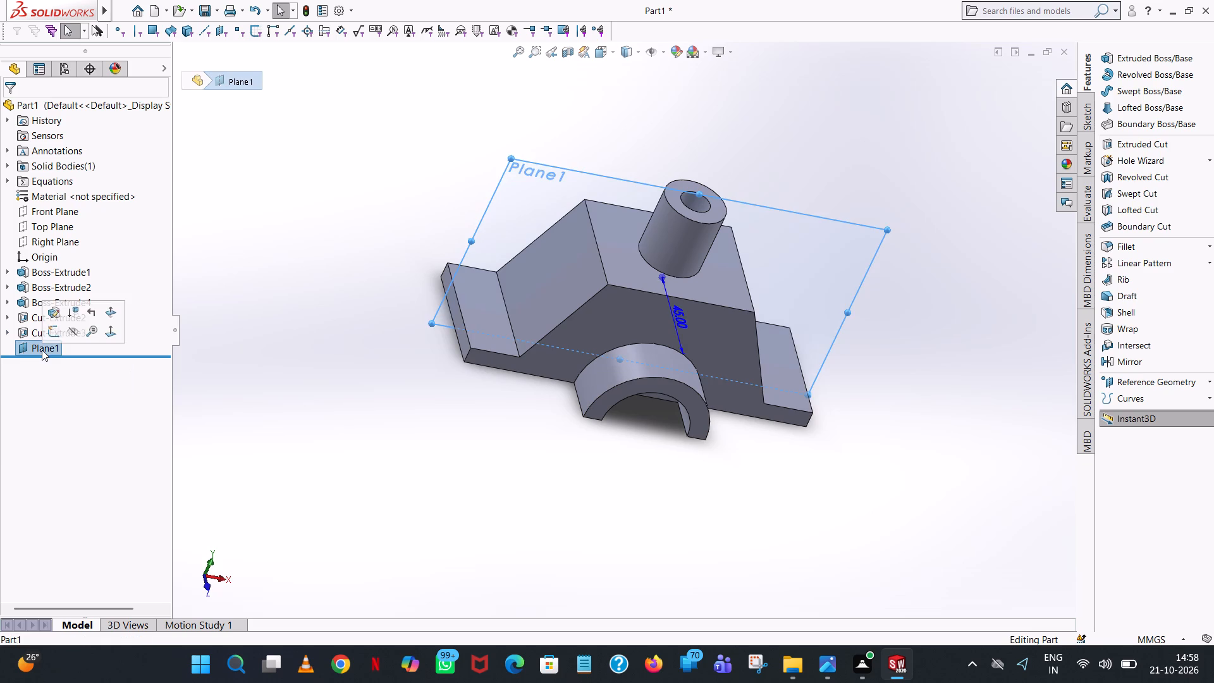
click(52, 334)
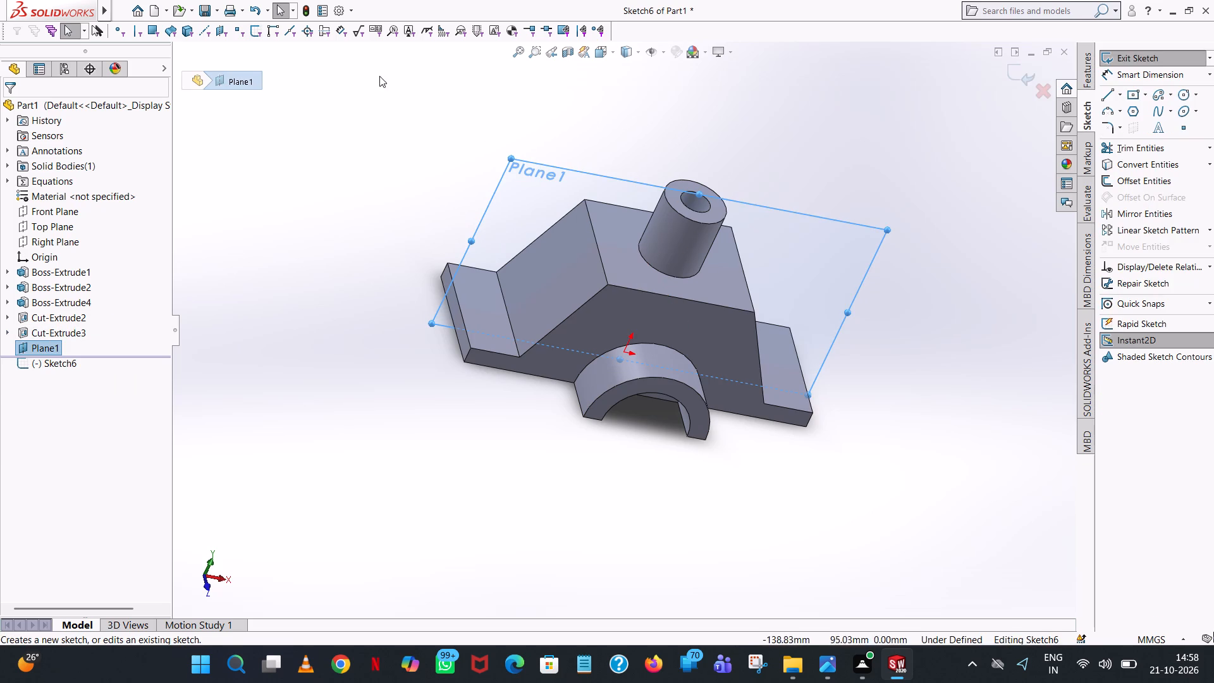
click(615, 49)
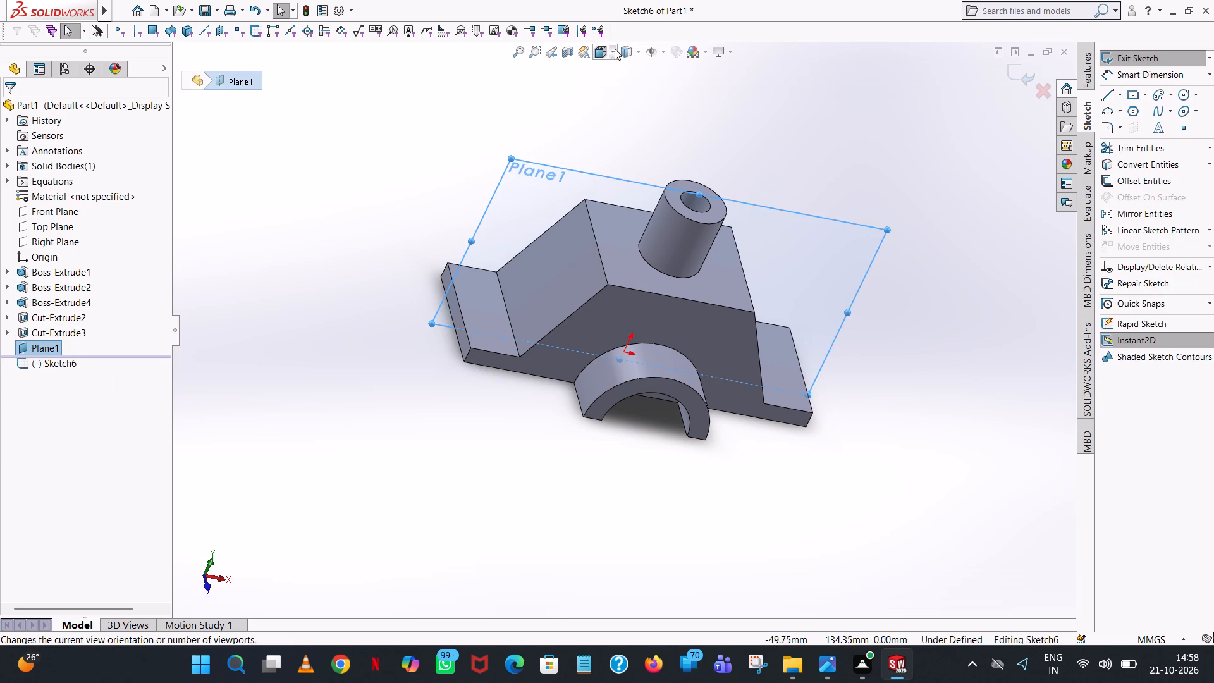
click(669, 118)
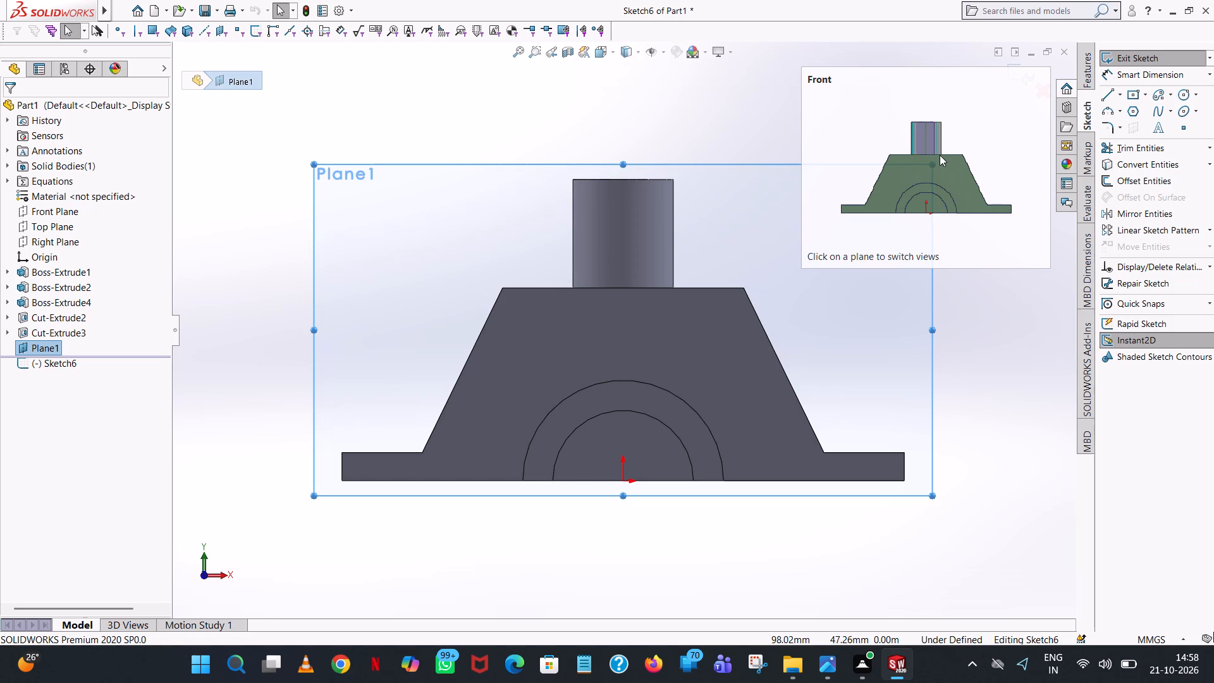
click(940, 155)
click(1027, 321)
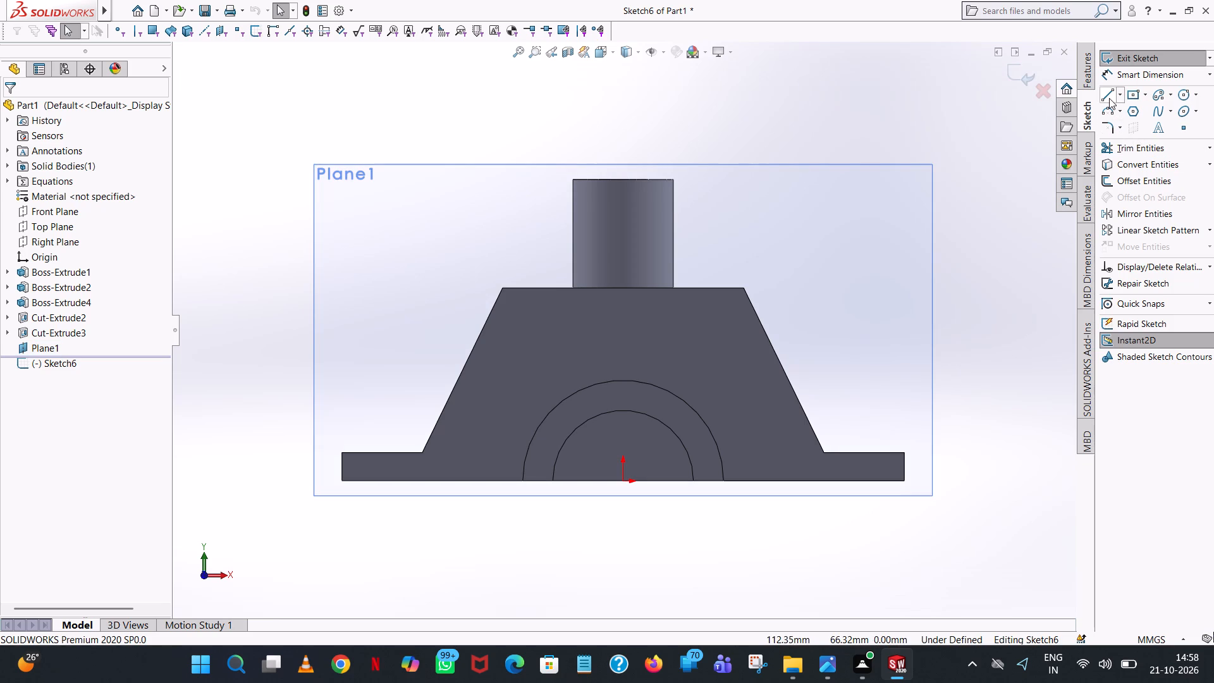
click(1109, 98)
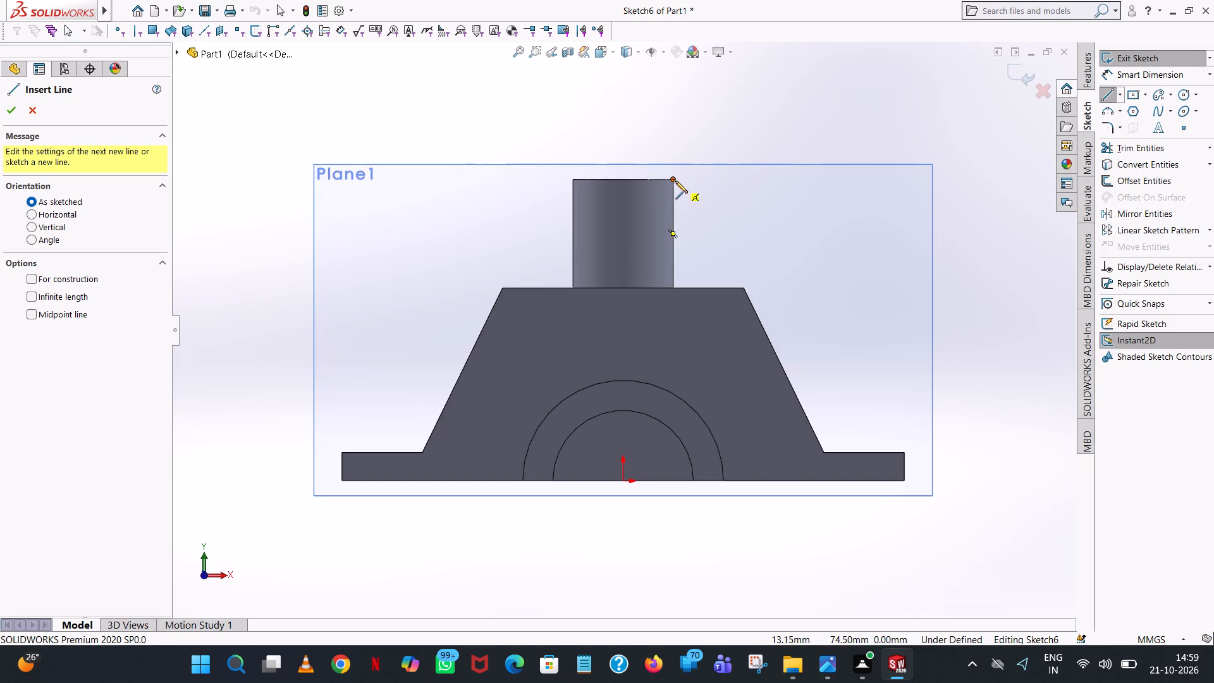
click(673, 178)
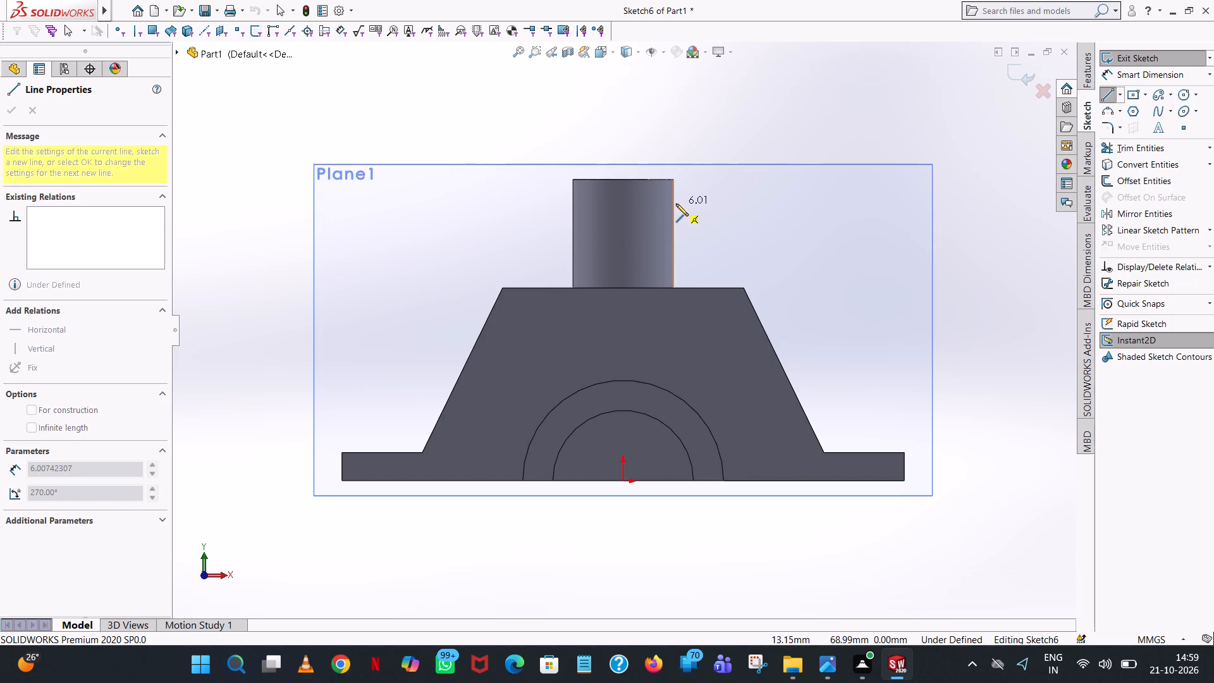
click(676, 204)
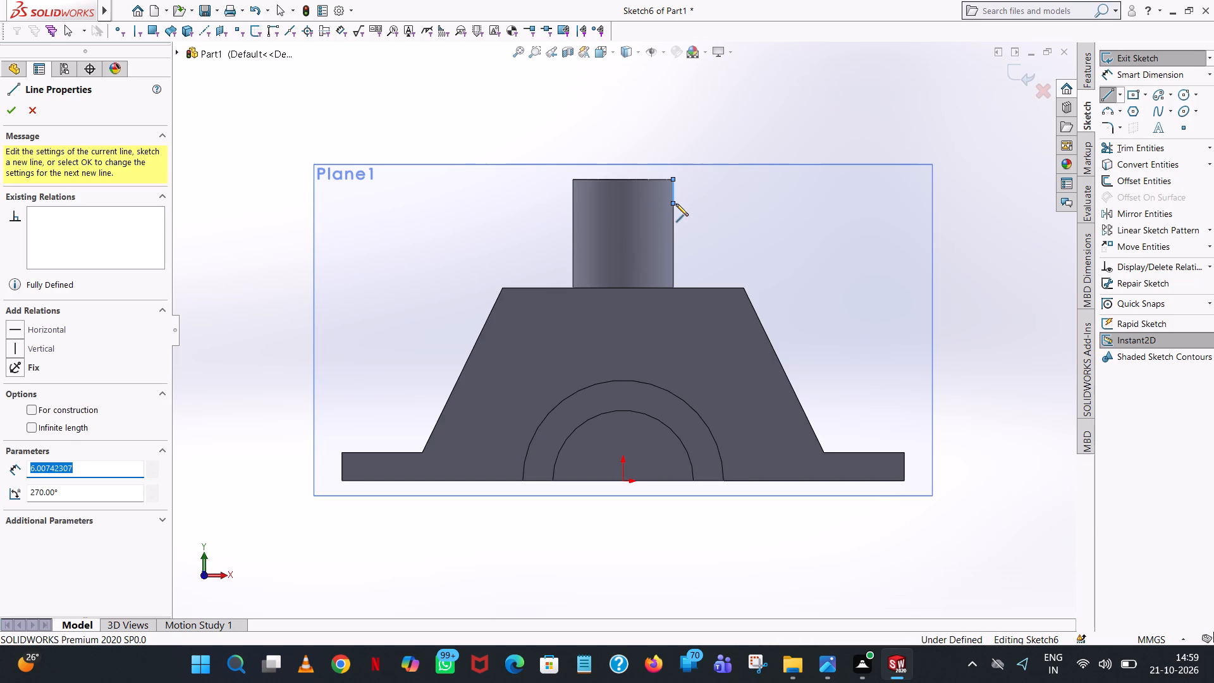
key(5)
key(Return)
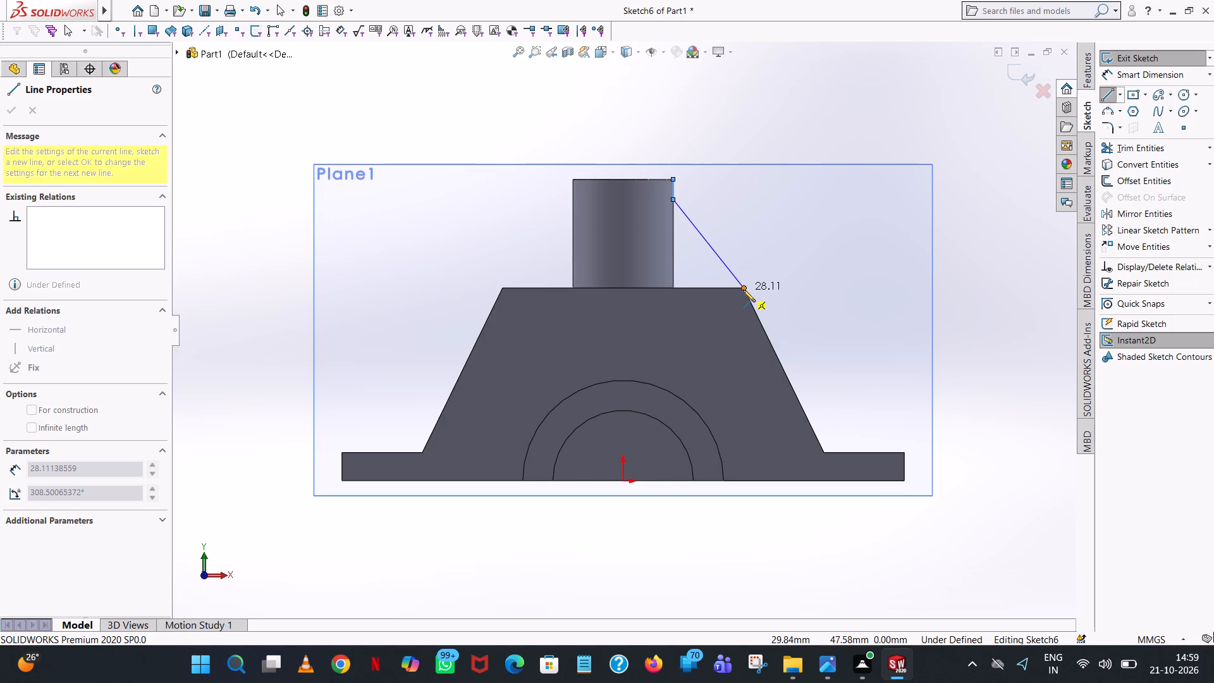
Draw a sloped line from the 5 mm line's lower end to the body's top-right corner, and trim away the short vertical line.
click(743, 290)
right_click(743, 290)
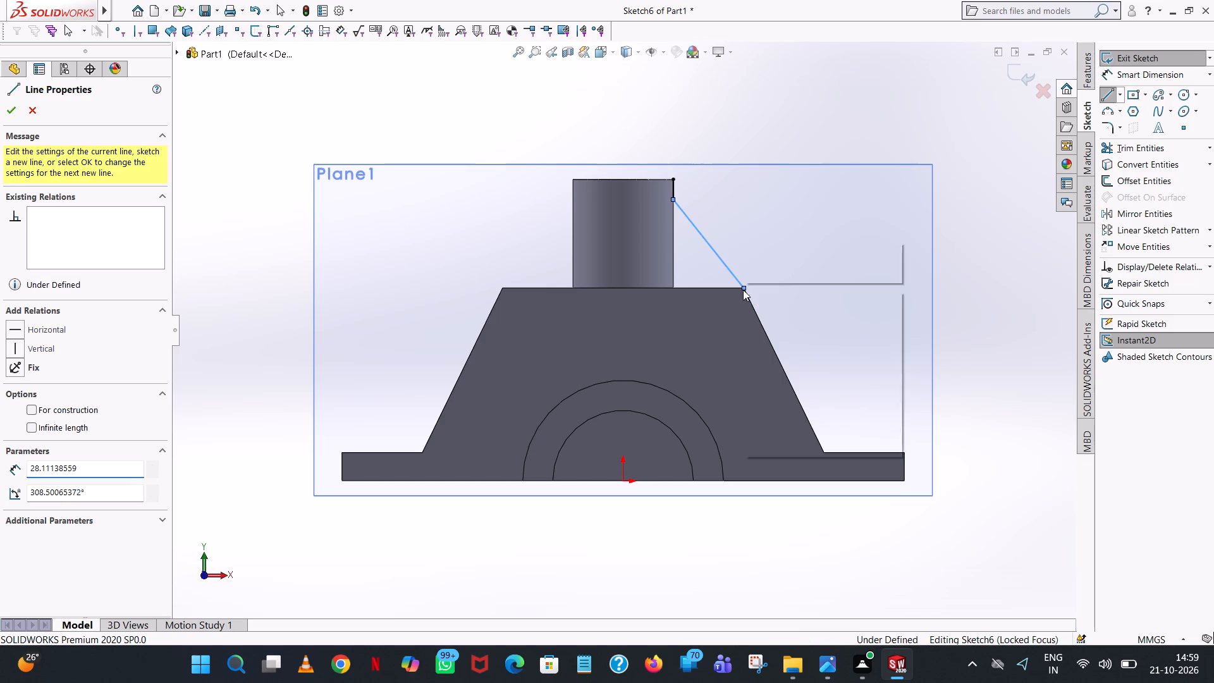
click(785, 302)
click(836, 101)
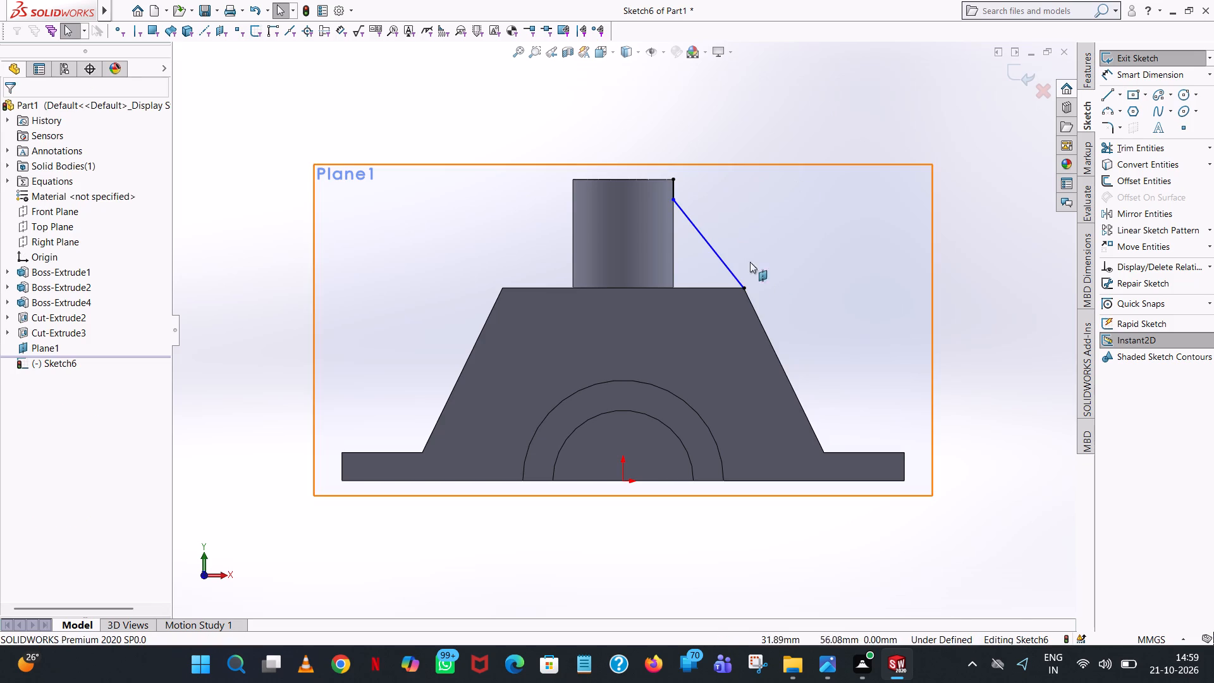
scroll(747, 283, down, 3)
click(1125, 142)
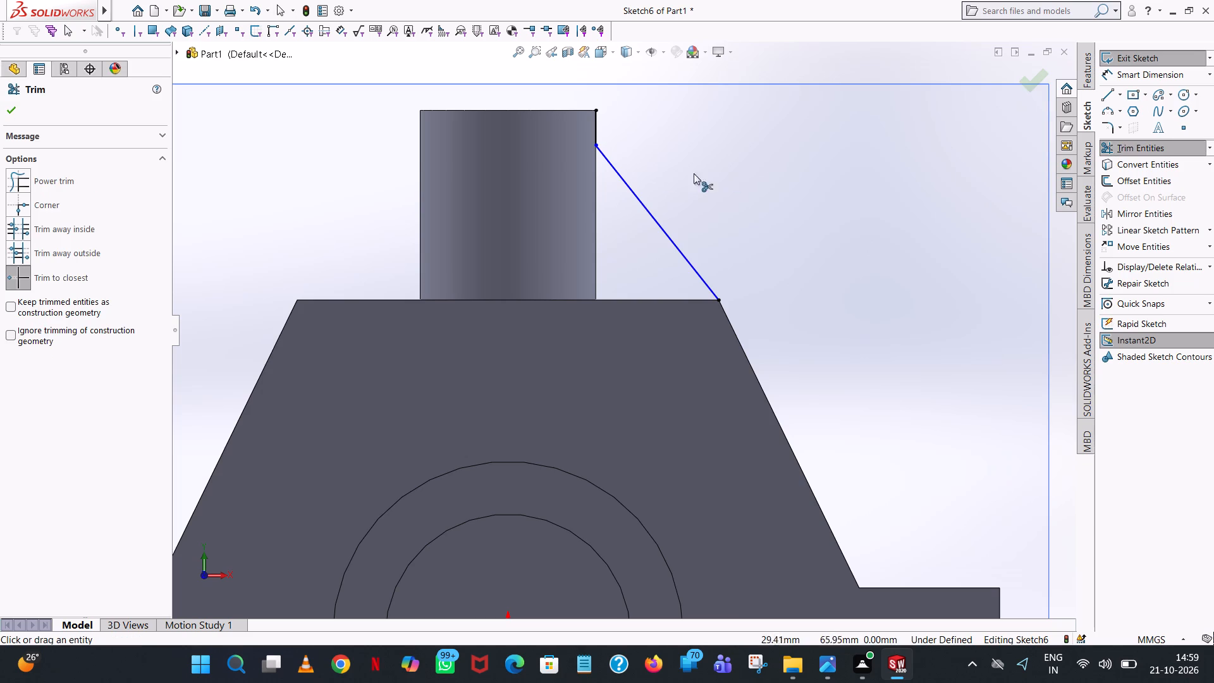
click(595, 126)
click(13, 108)
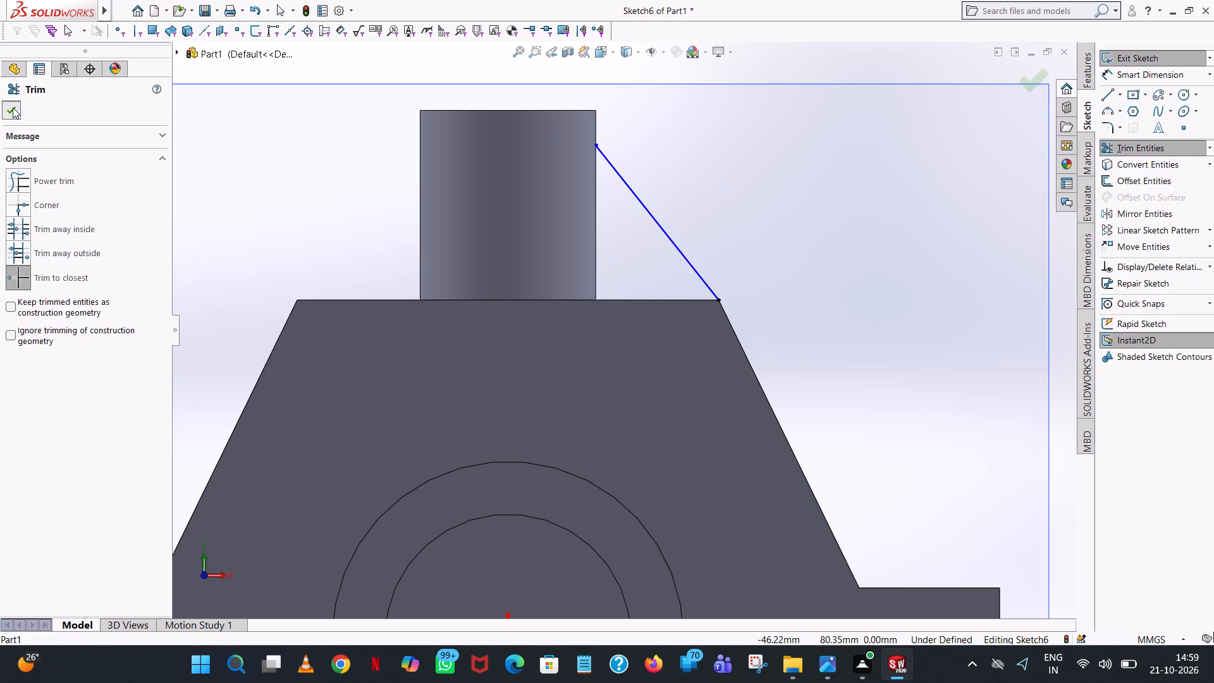
Create an 8 mm thick rib from the sloped line, thickened on both sides and filling toward the boss and body.
click(1087, 67)
click(1113, 276)
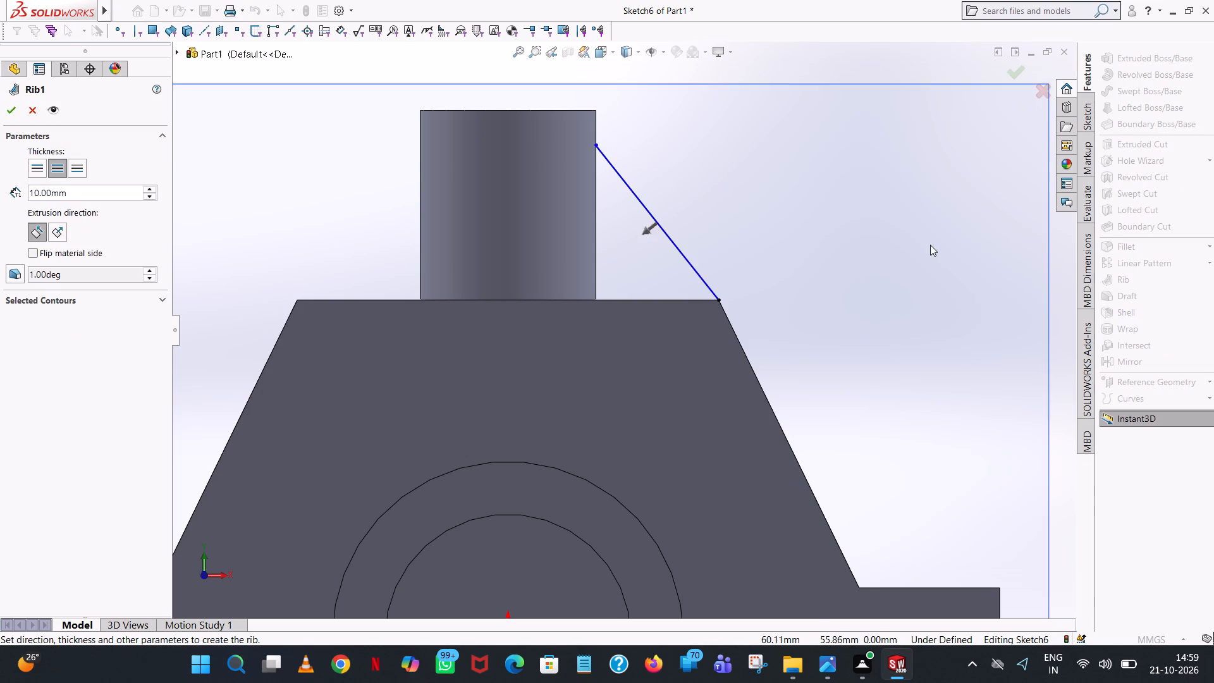
middle_drag(929, 245, 821, 286)
scroll(821, 286, up, 1)
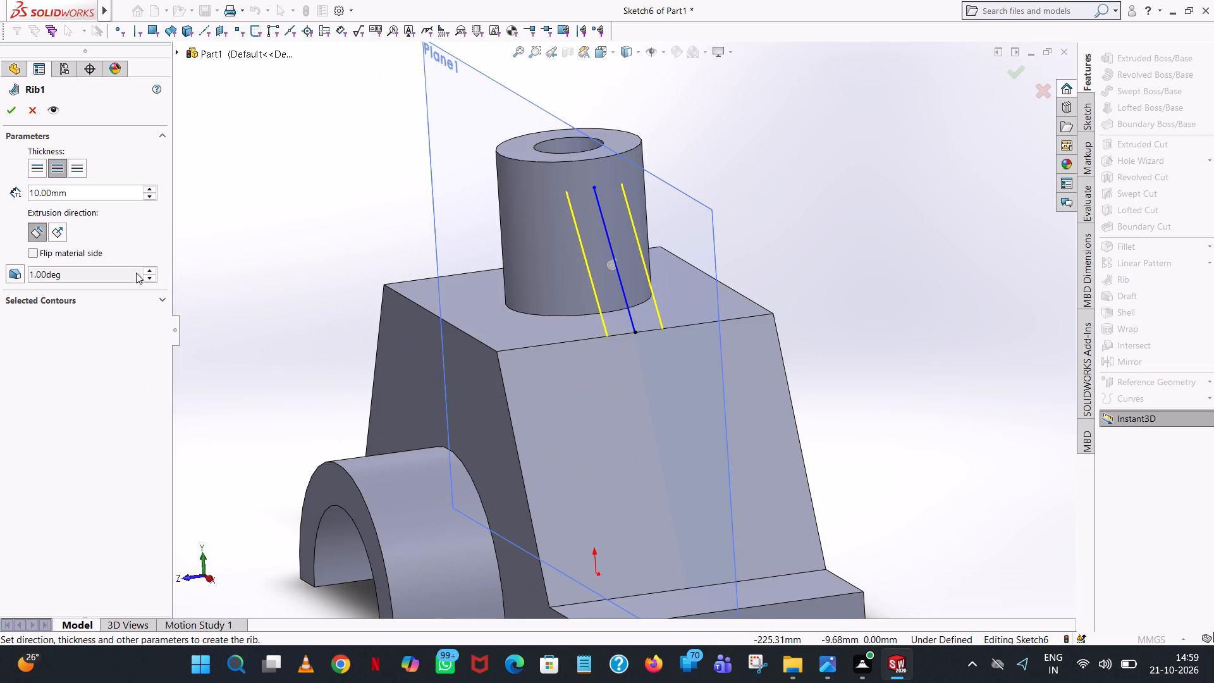
double_click(109, 193)
key(8)
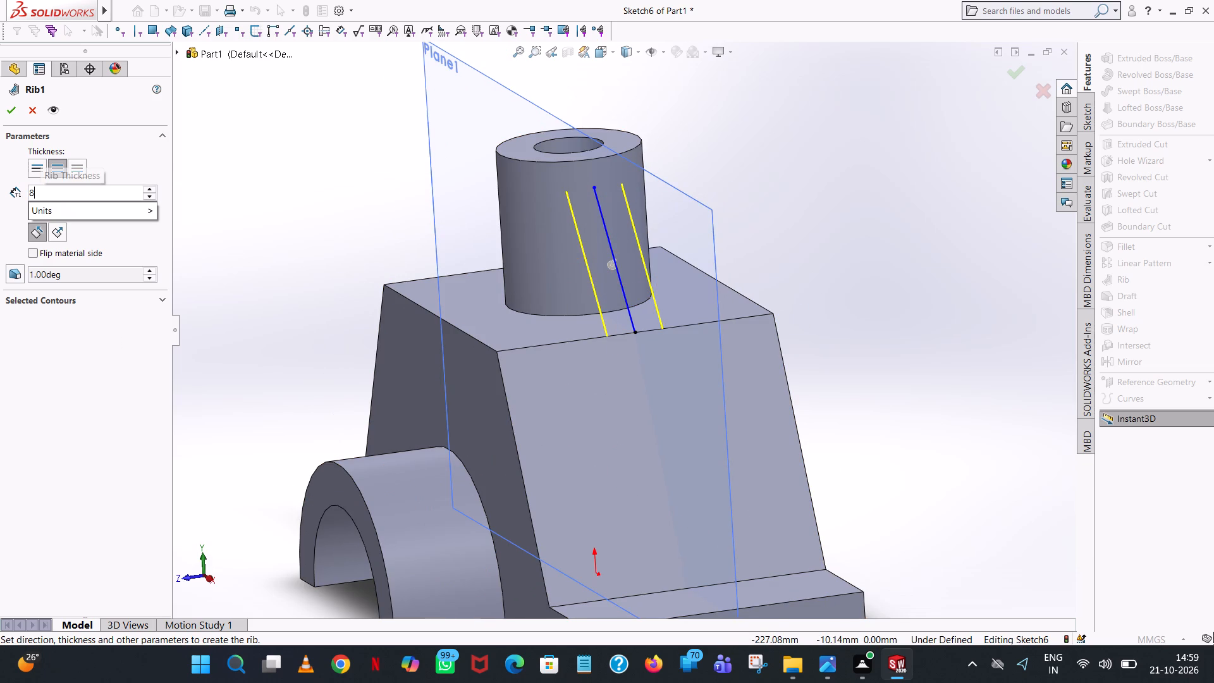
key(Return)
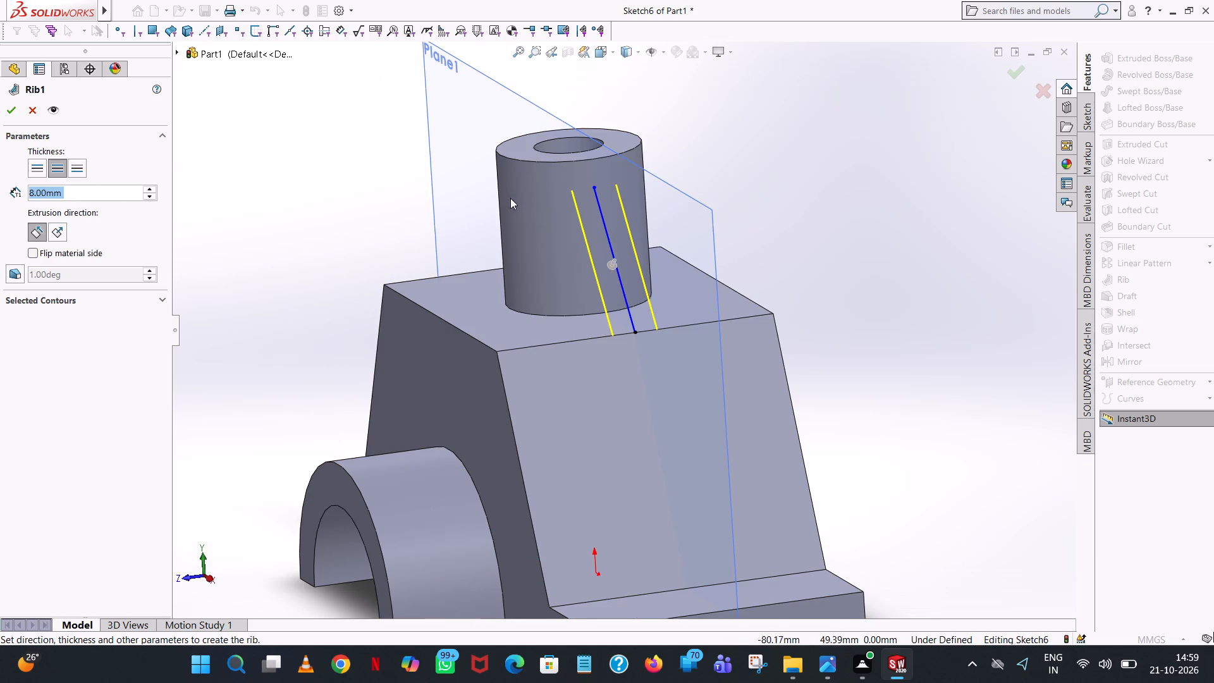
middle_drag(654, 290, 757, 276)
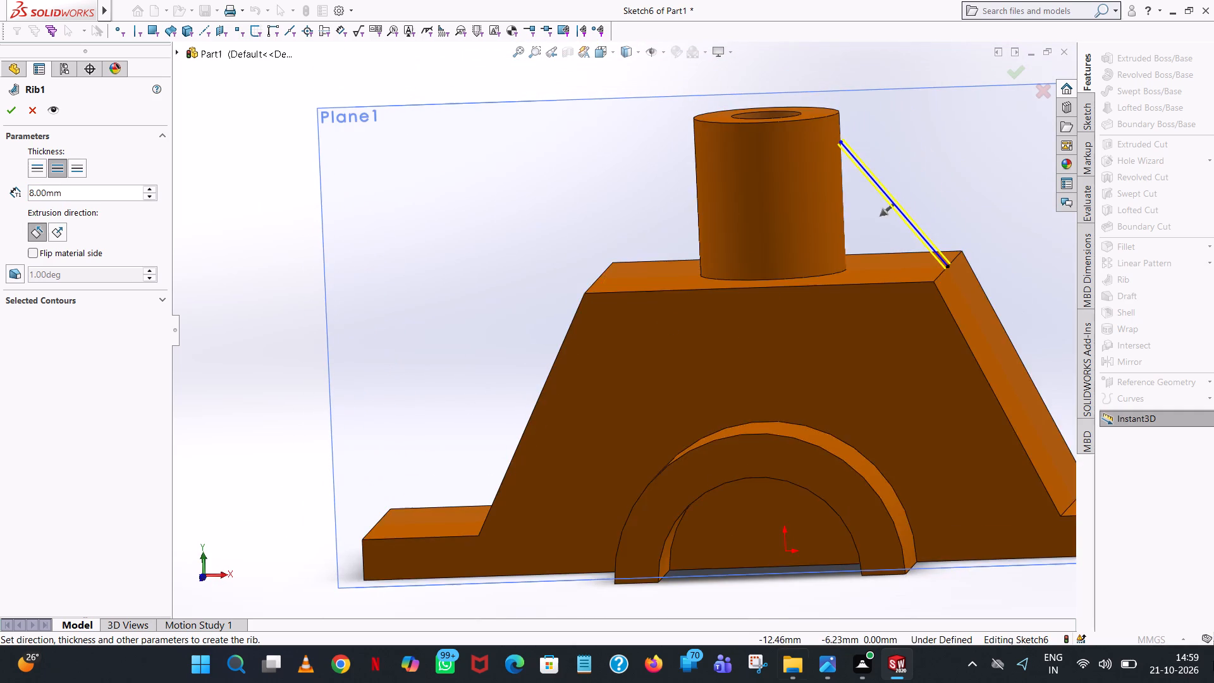
click(246, 209)
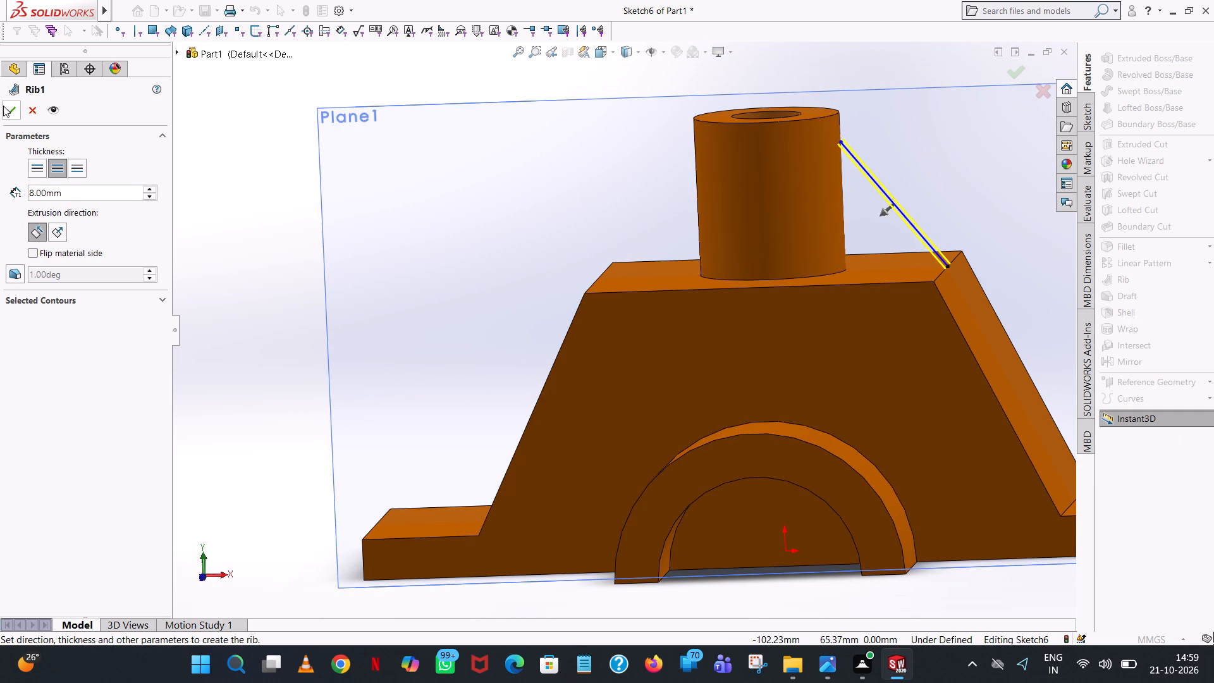
click(5, 106)
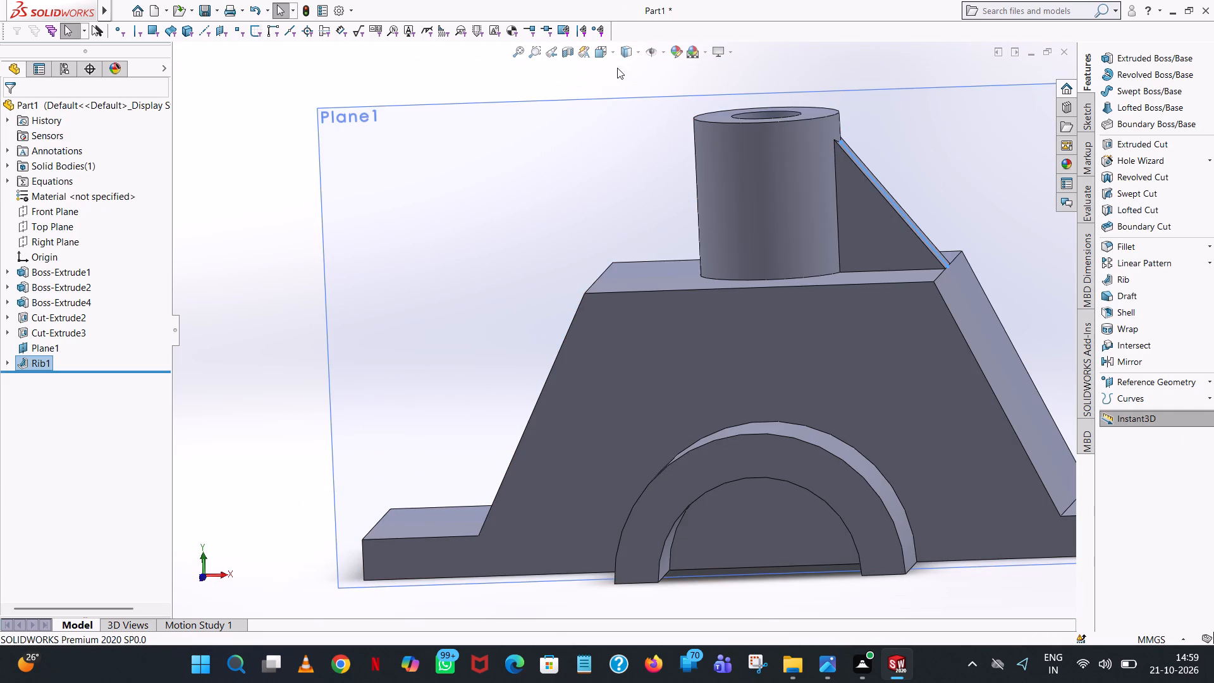
click(419, 82)
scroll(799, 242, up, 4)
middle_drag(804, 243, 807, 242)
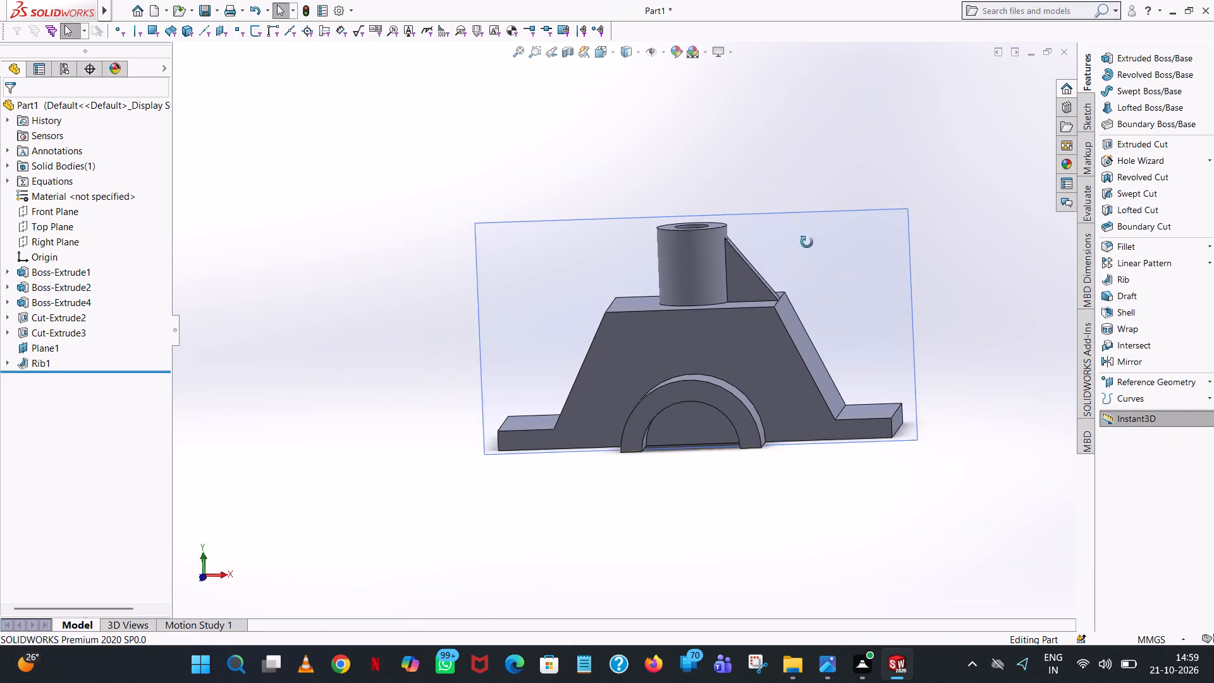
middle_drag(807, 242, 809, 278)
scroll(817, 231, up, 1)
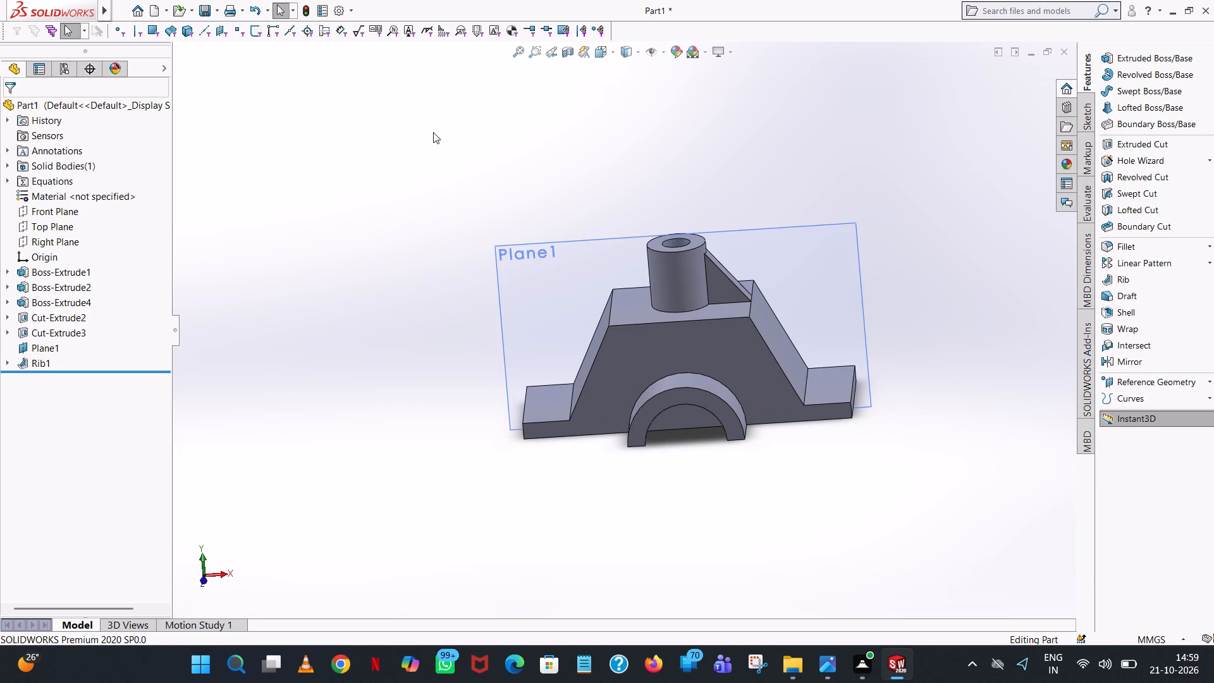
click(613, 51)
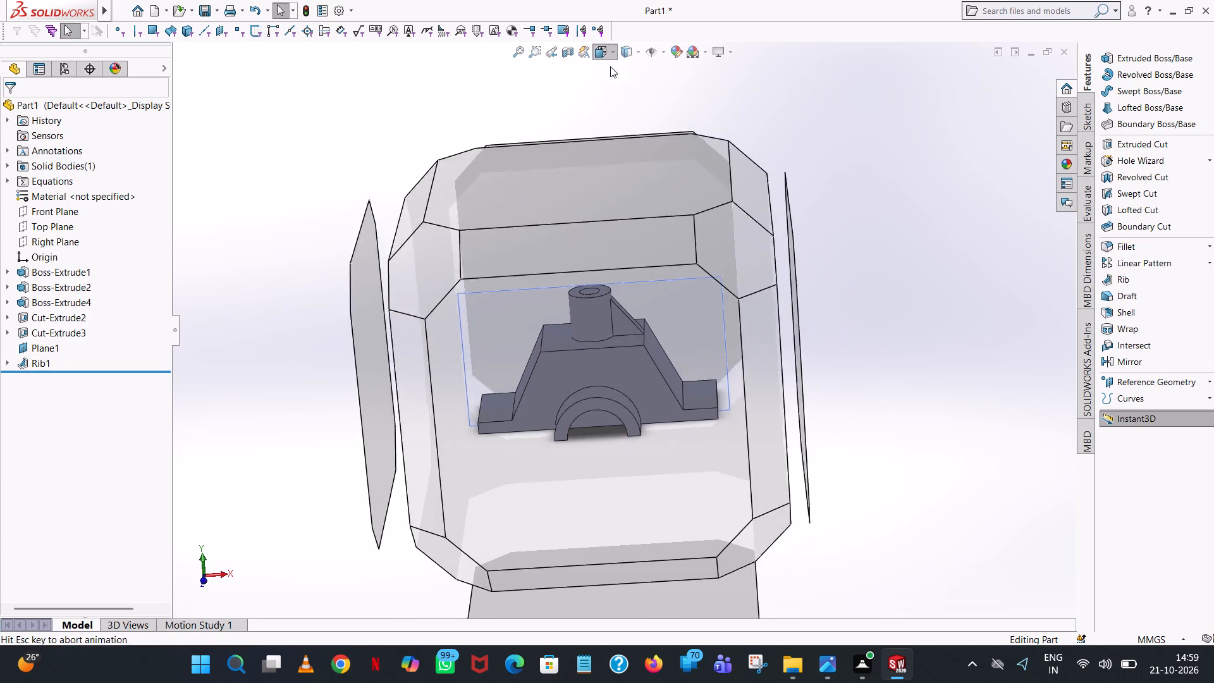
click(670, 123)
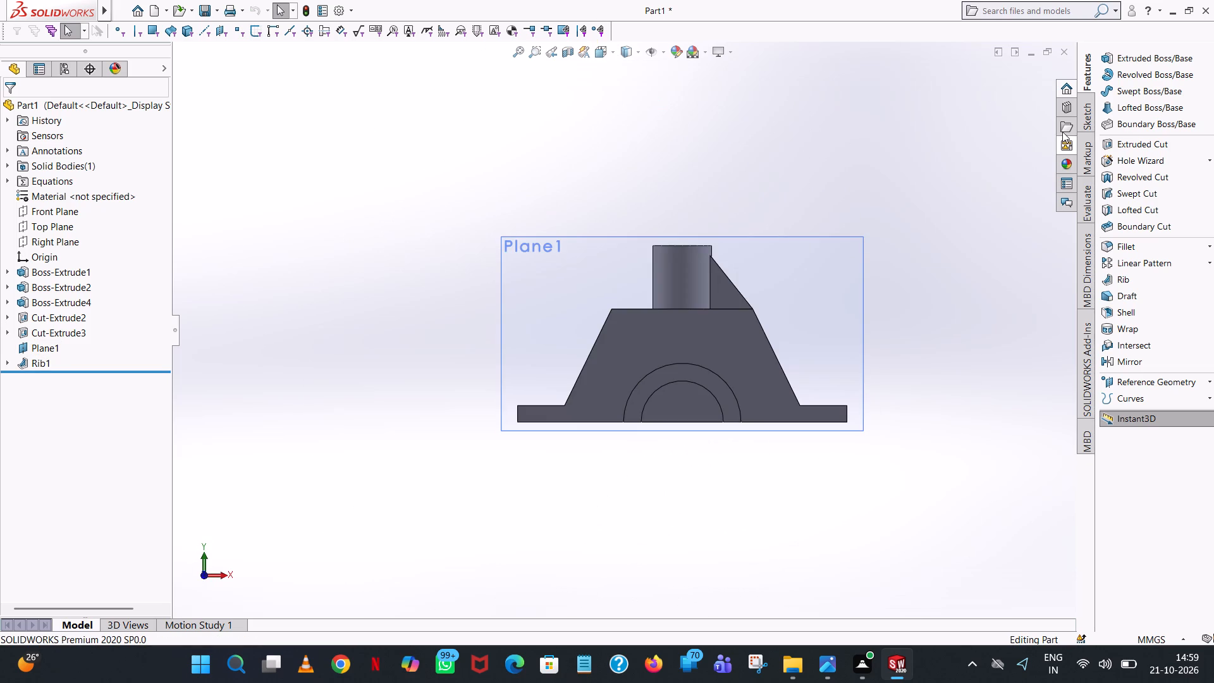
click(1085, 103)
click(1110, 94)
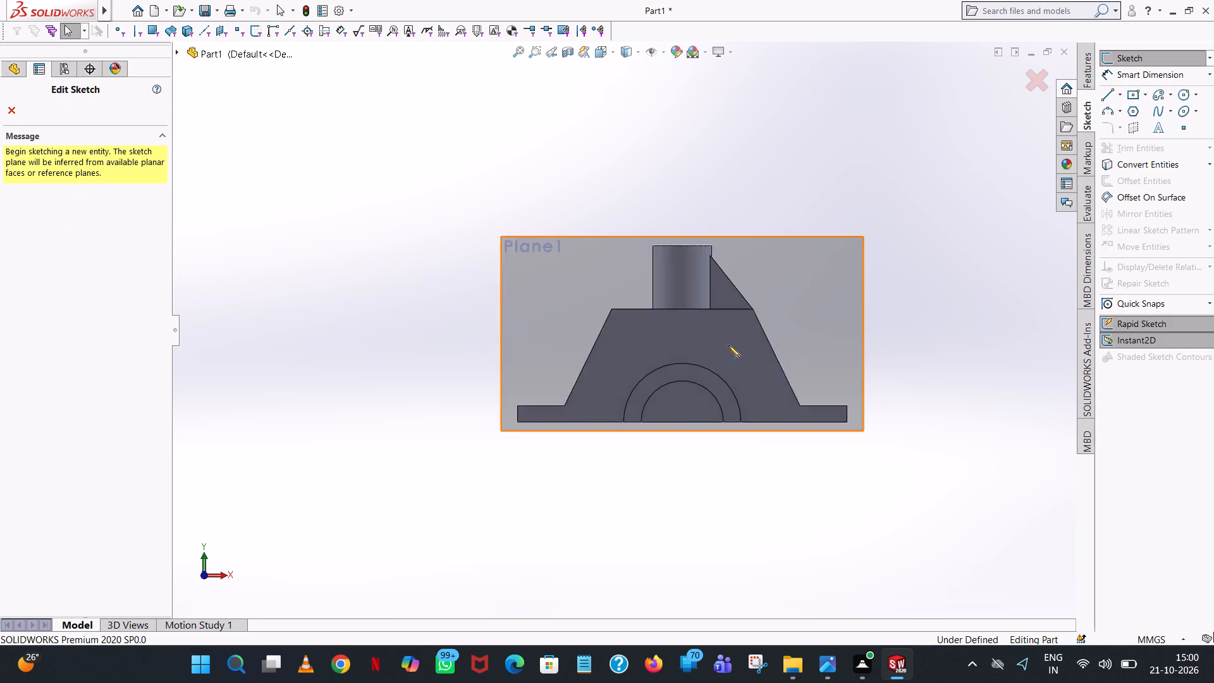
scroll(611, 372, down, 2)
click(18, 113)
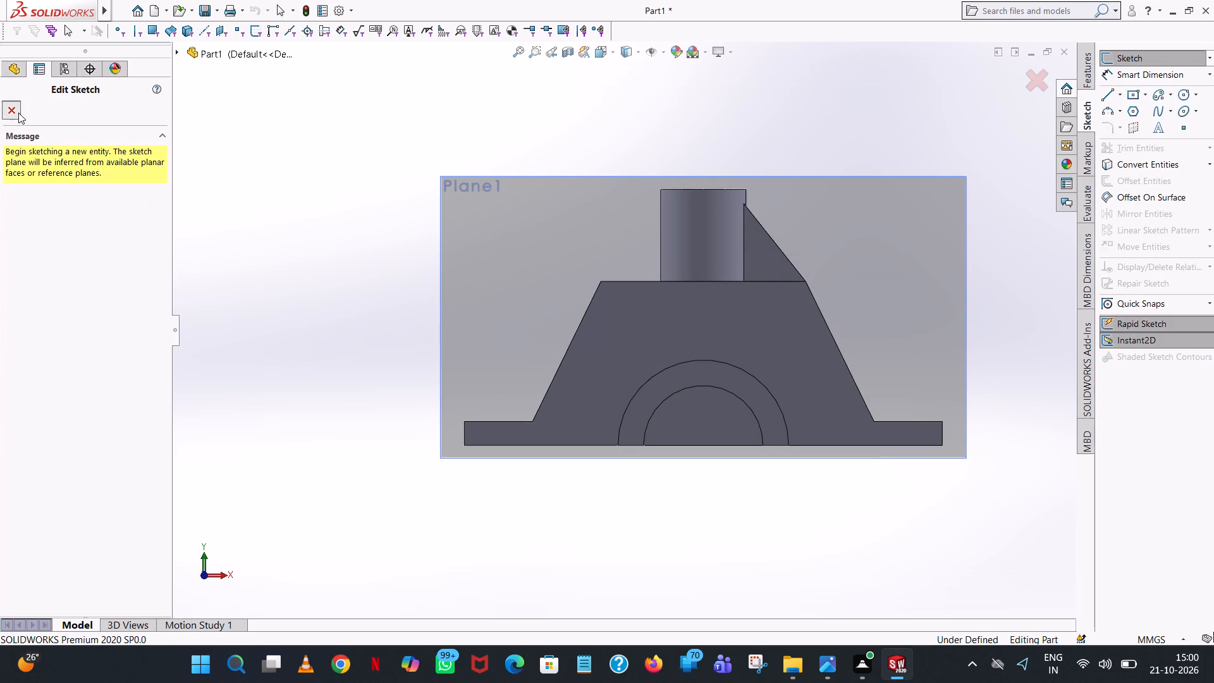
Start a new sketch on the 45 mm offset plane and draw a 5 mm vertical line down the boss's left edge from its top corner.
click(53, 350)
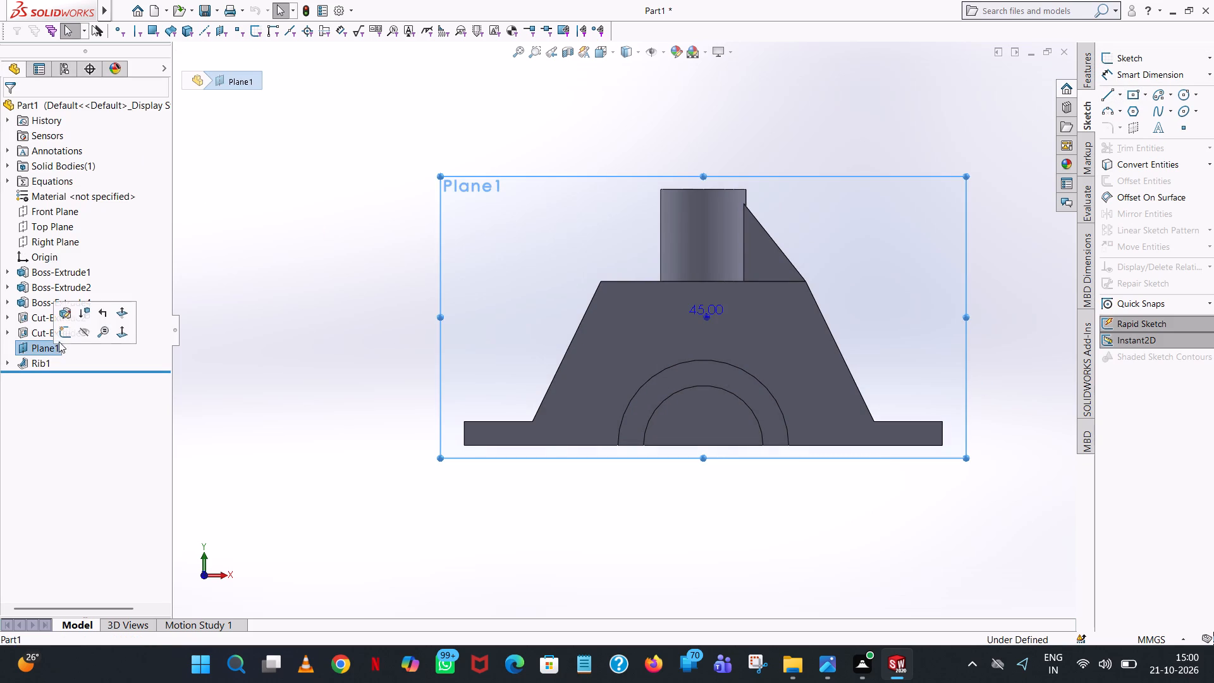
click(64, 335)
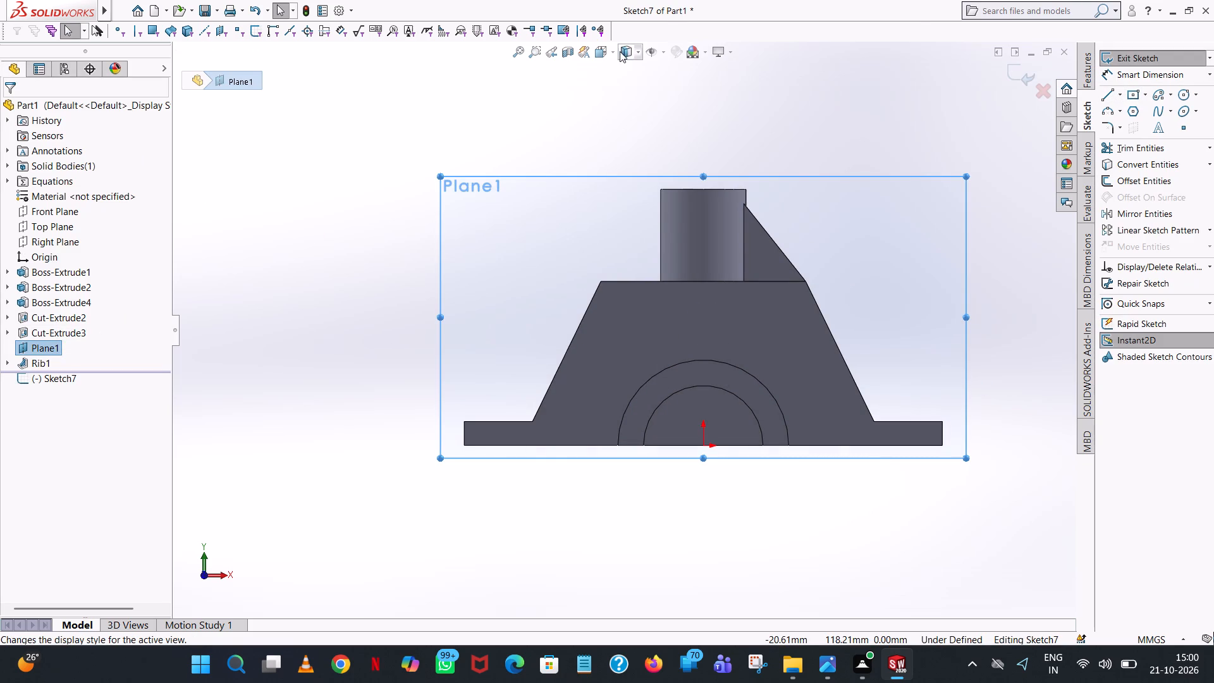
click(613, 51)
click(678, 125)
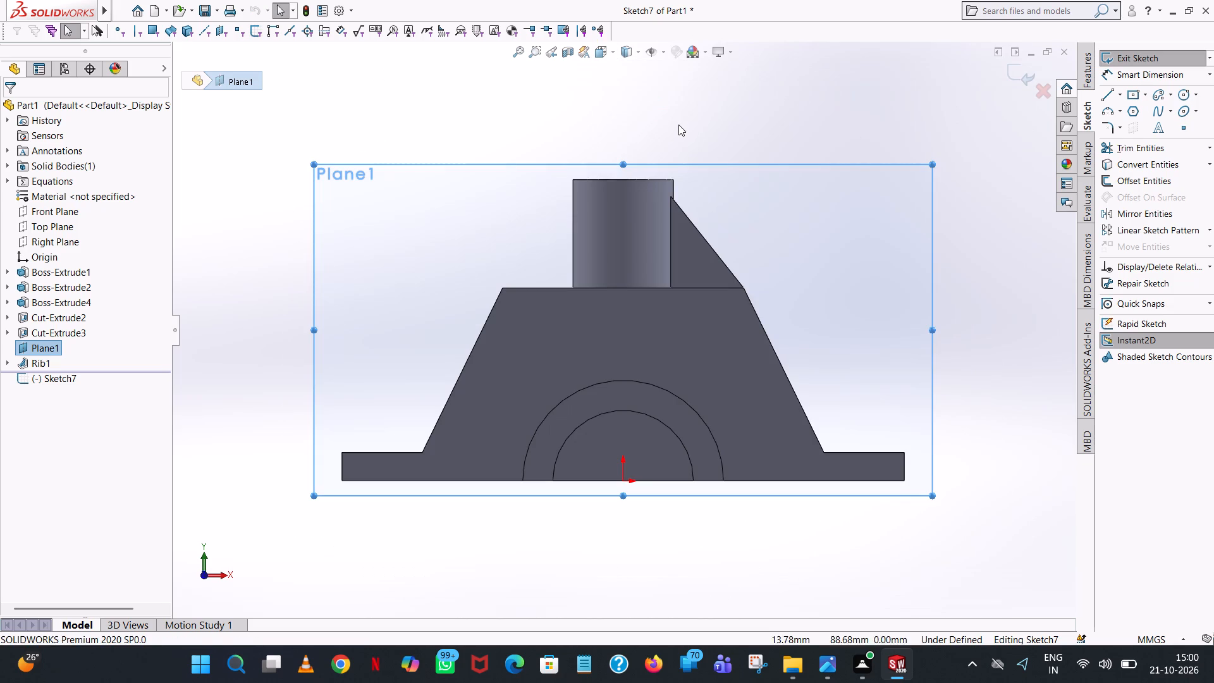
scroll(644, 305, down, 3)
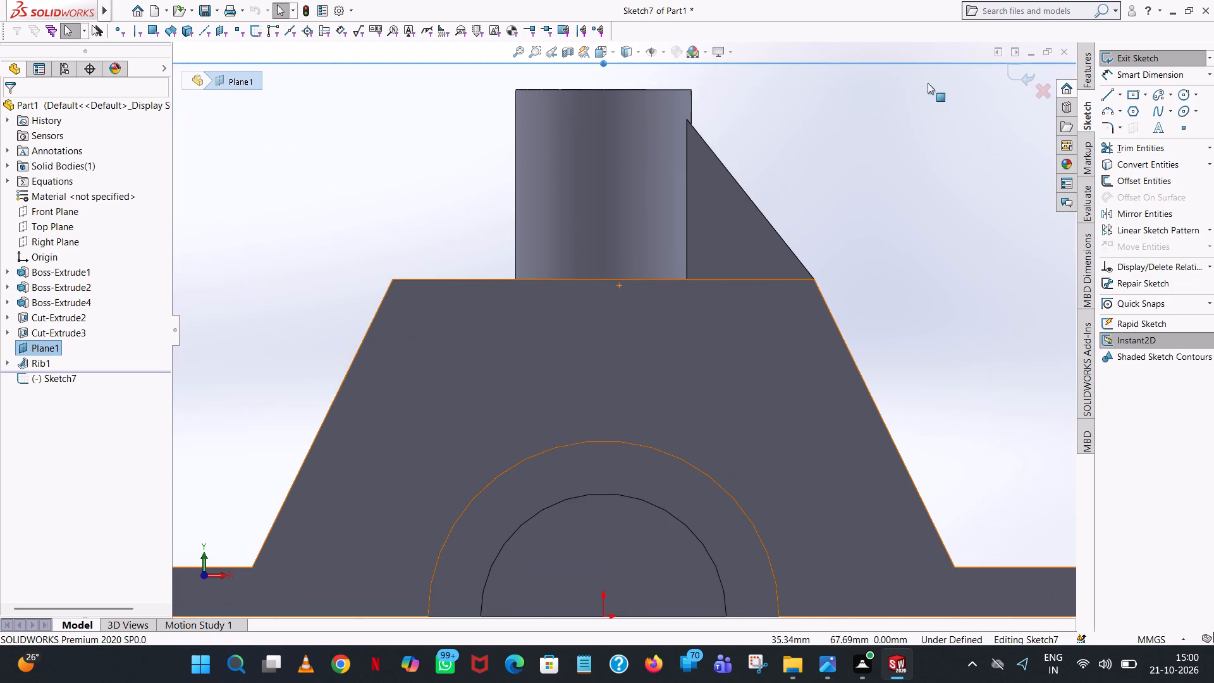
click(1109, 94)
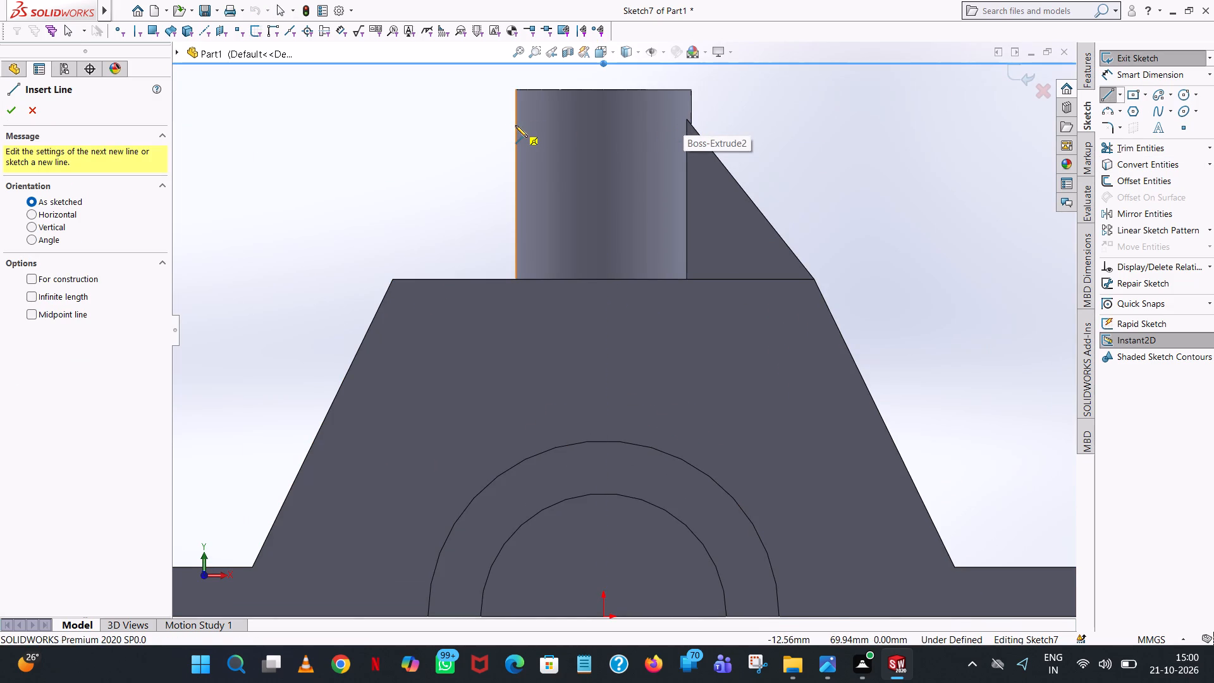
click(515, 89)
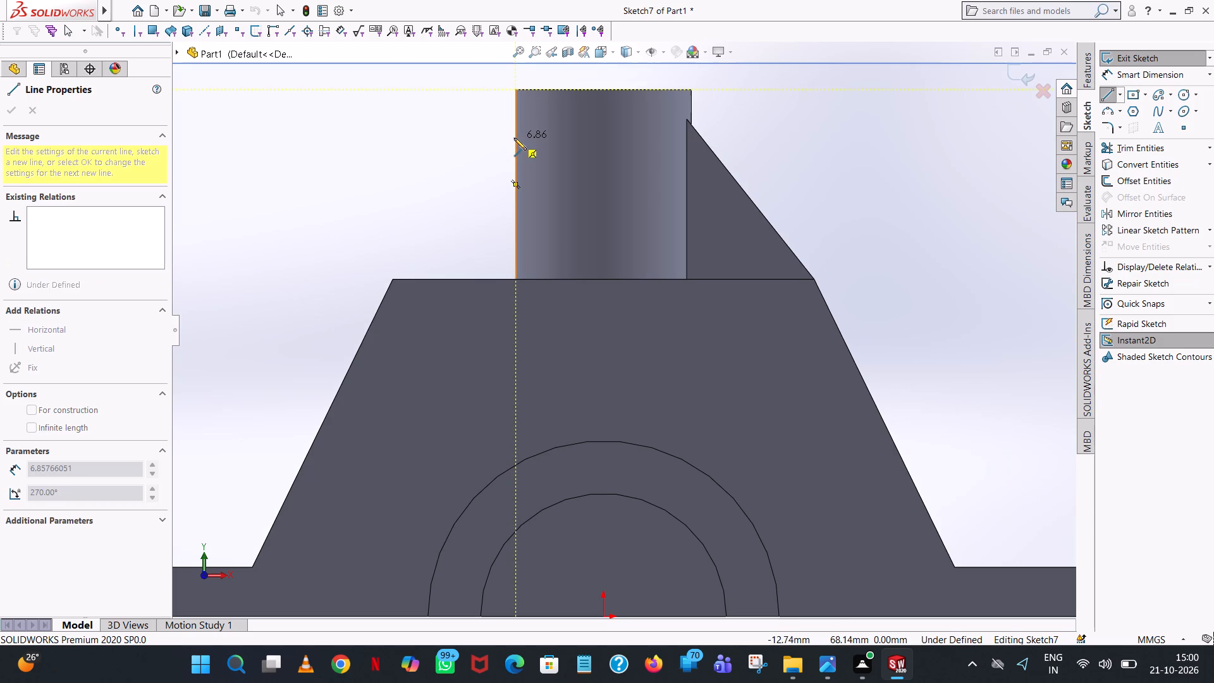
click(514, 138)
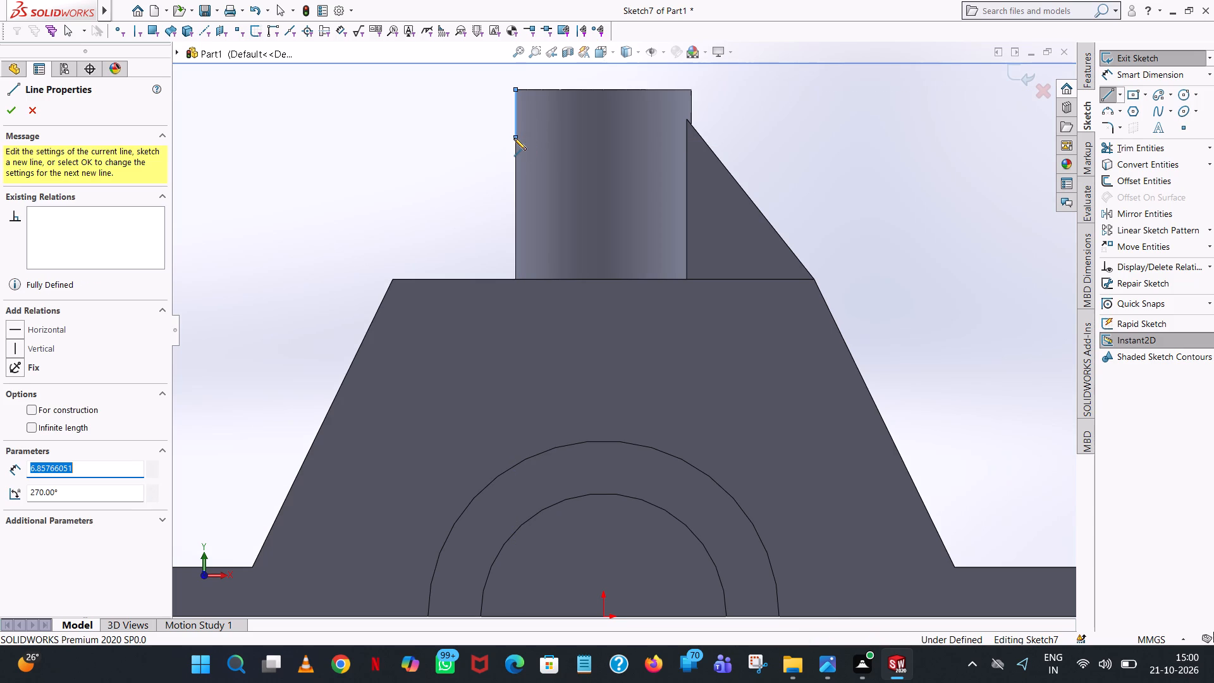
key(5)
key(Return)
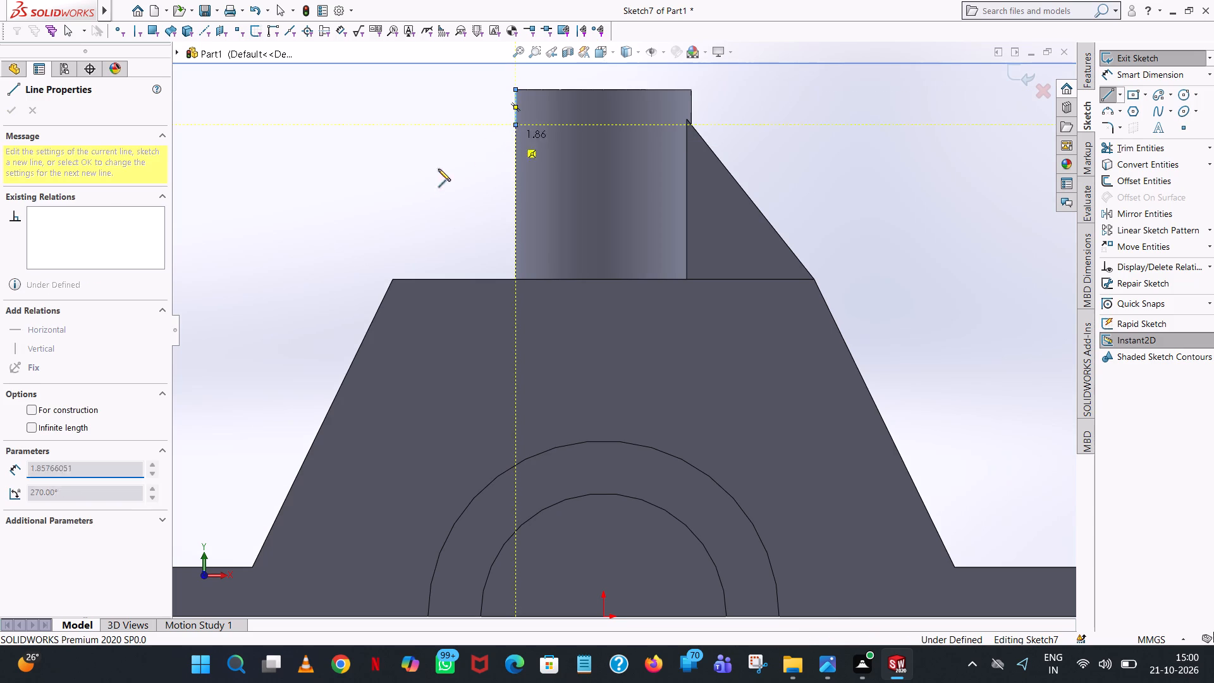
Finish the sloped line, about 28 mm long, at the body's top-left corner, and trim away the short vertical line.
click(390, 278)
right_click(390, 278)
click(407, 286)
click(357, 190)
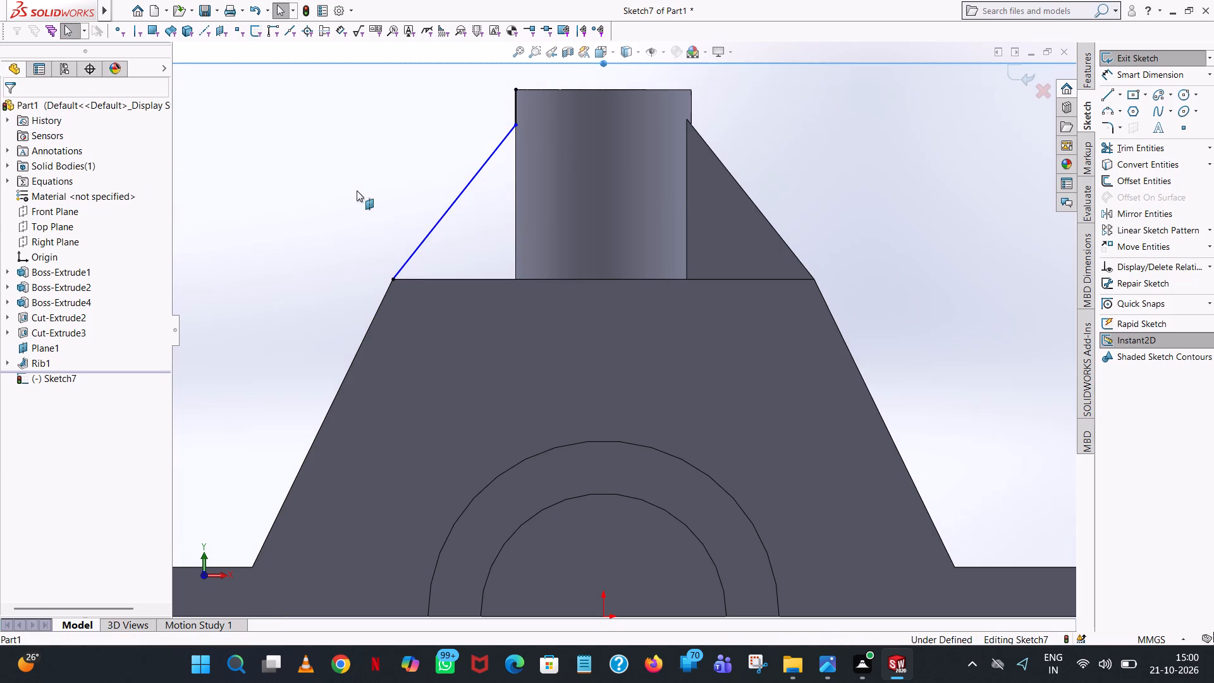
click(1131, 150)
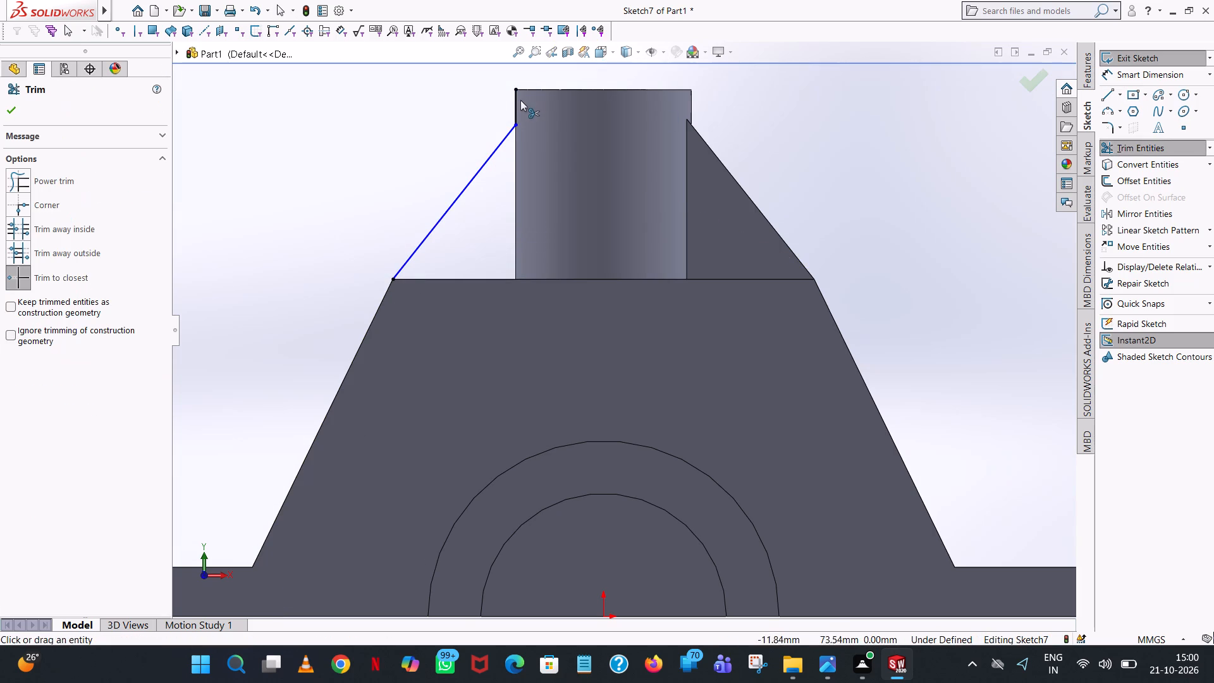
click(517, 103)
click(11, 105)
Create an 8 mm thick rib from the sloped line, thickened on both sides, with the material side flipped toward the boss and body.
scroll(650, 103, up, 3)
click(650, 103)
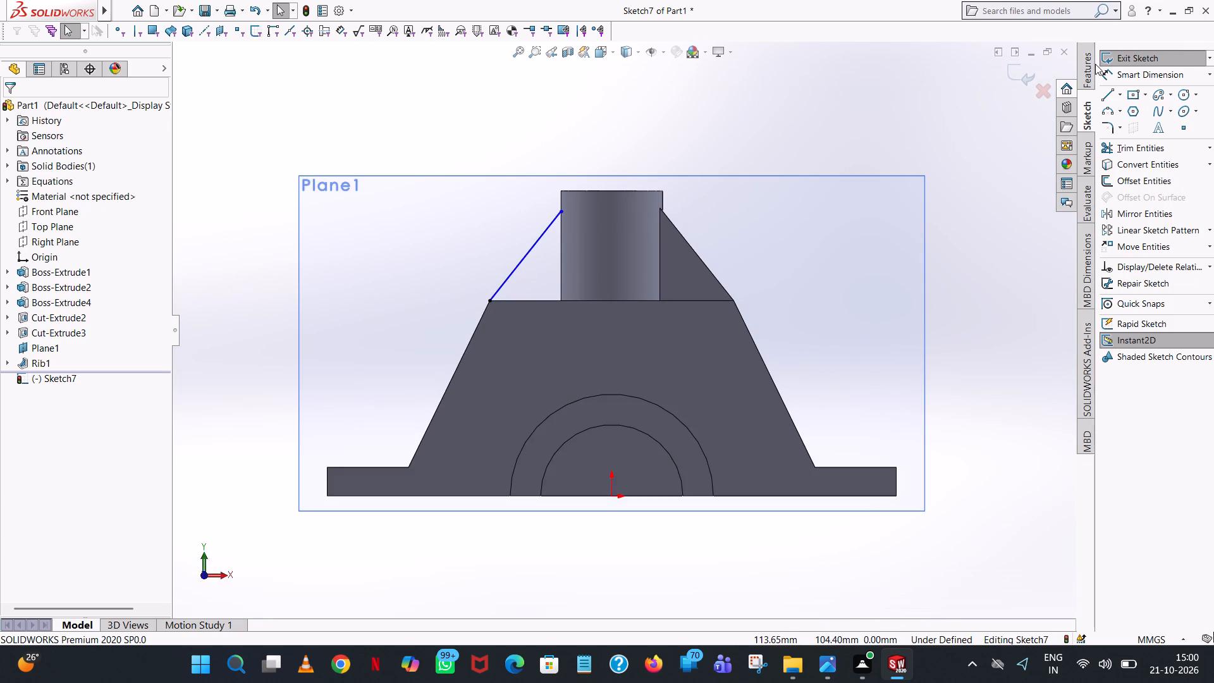
click(1093, 64)
click(1127, 275)
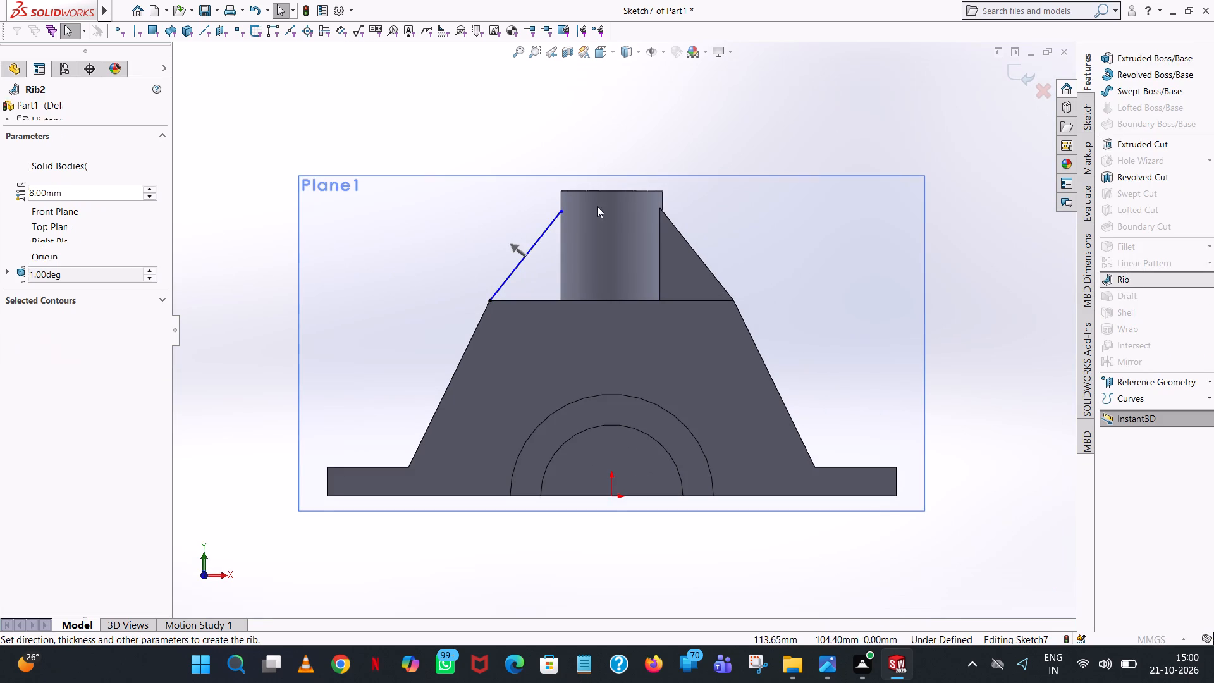
click(517, 249)
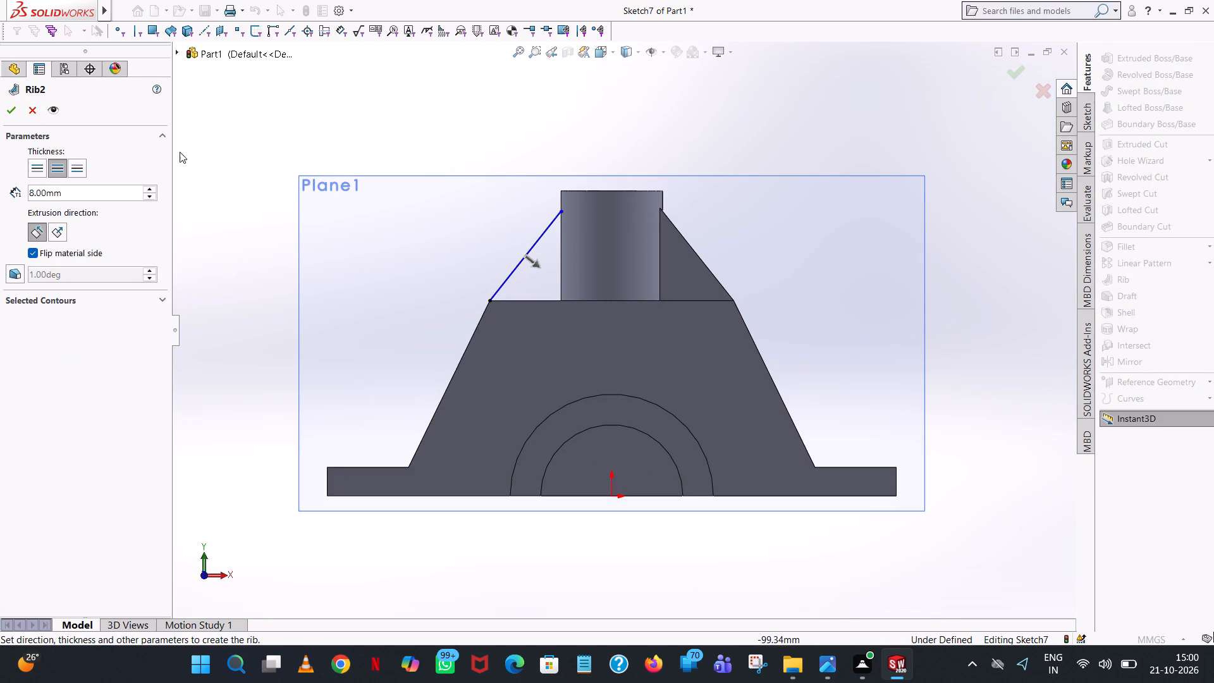
click(9, 109)
click(516, 118)
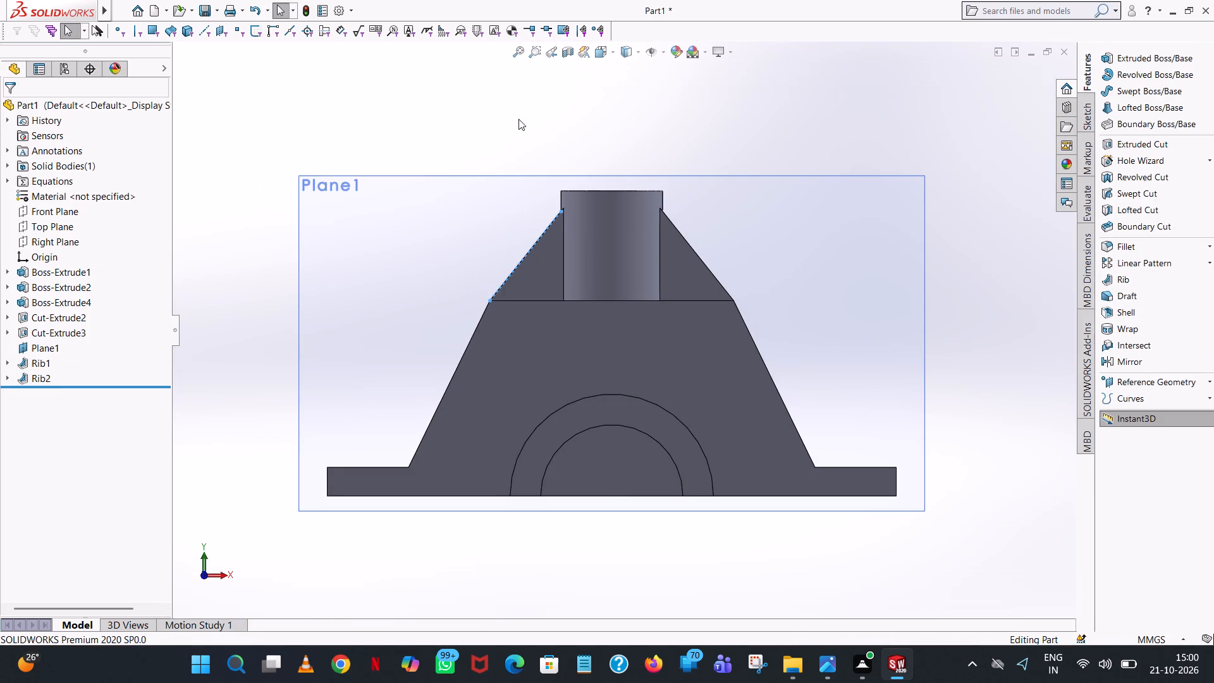
Hide the offset plane Plane1.
middle_drag(521, 123, 667, 239)
scroll(667, 239, up, 1)
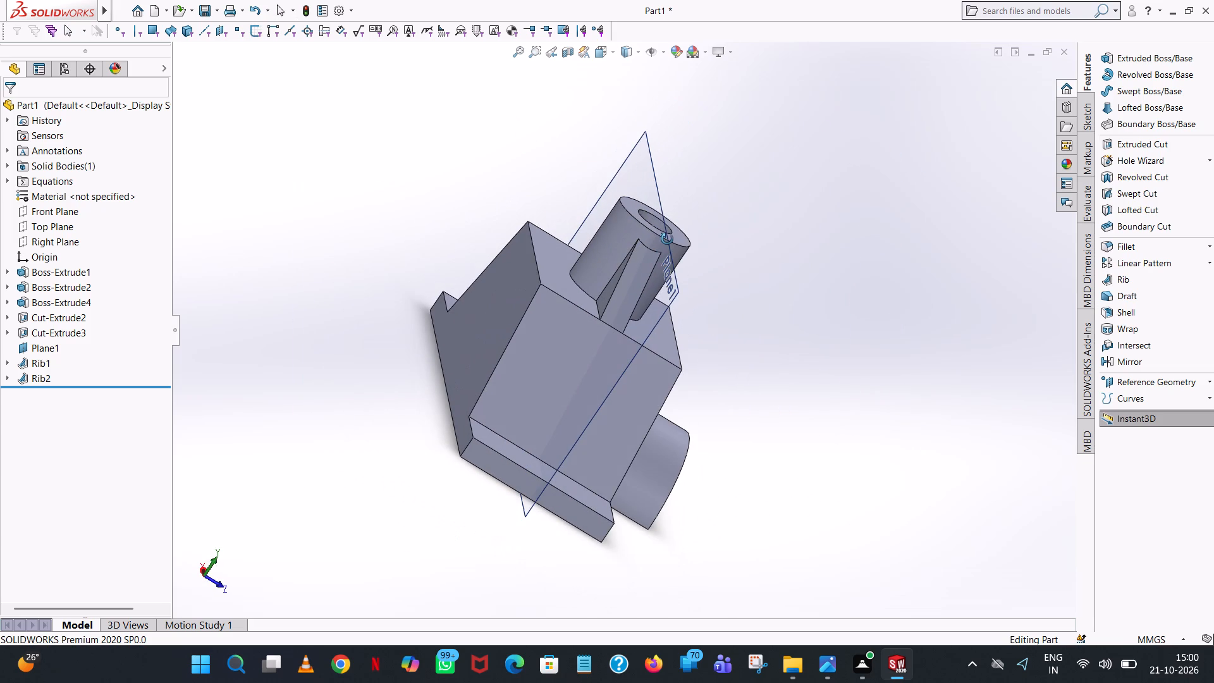
middle_drag(667, 239, 603, 411)
scroll(667, 246, down, 1)
scroll(622, 411, up, 3)
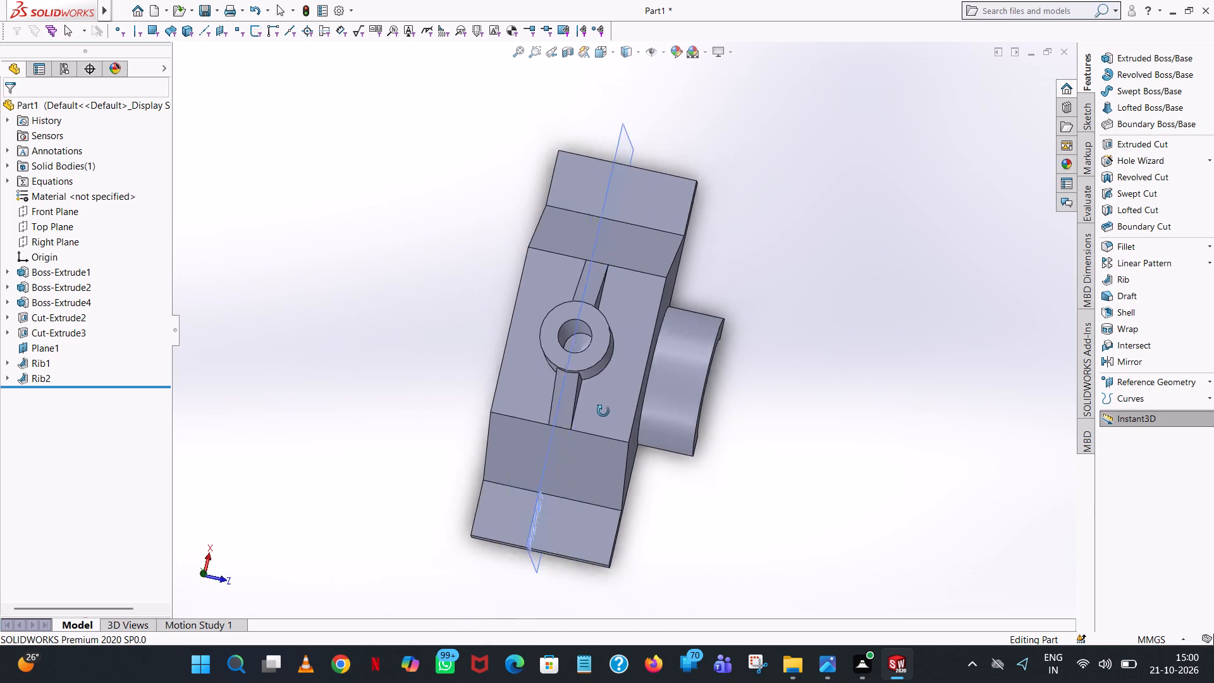
middle_drag(603, 411, 604, 408)
scroll(603, 411, up, 3)
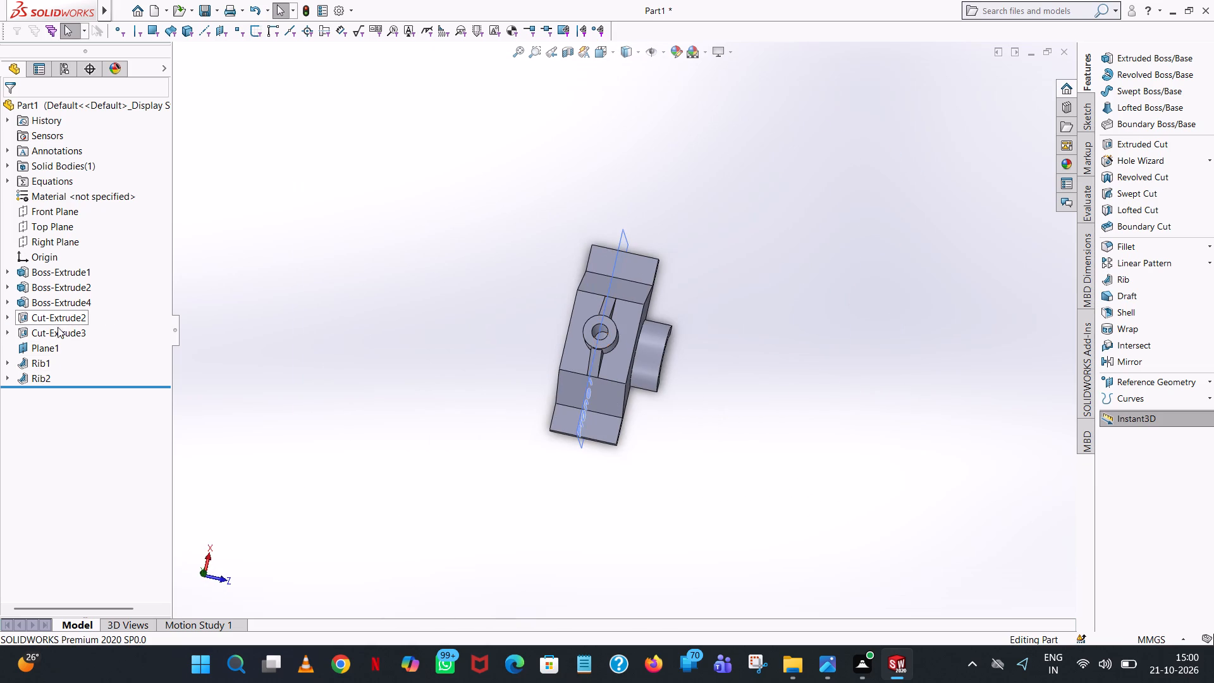
click(40, 346)
click(68, 332)
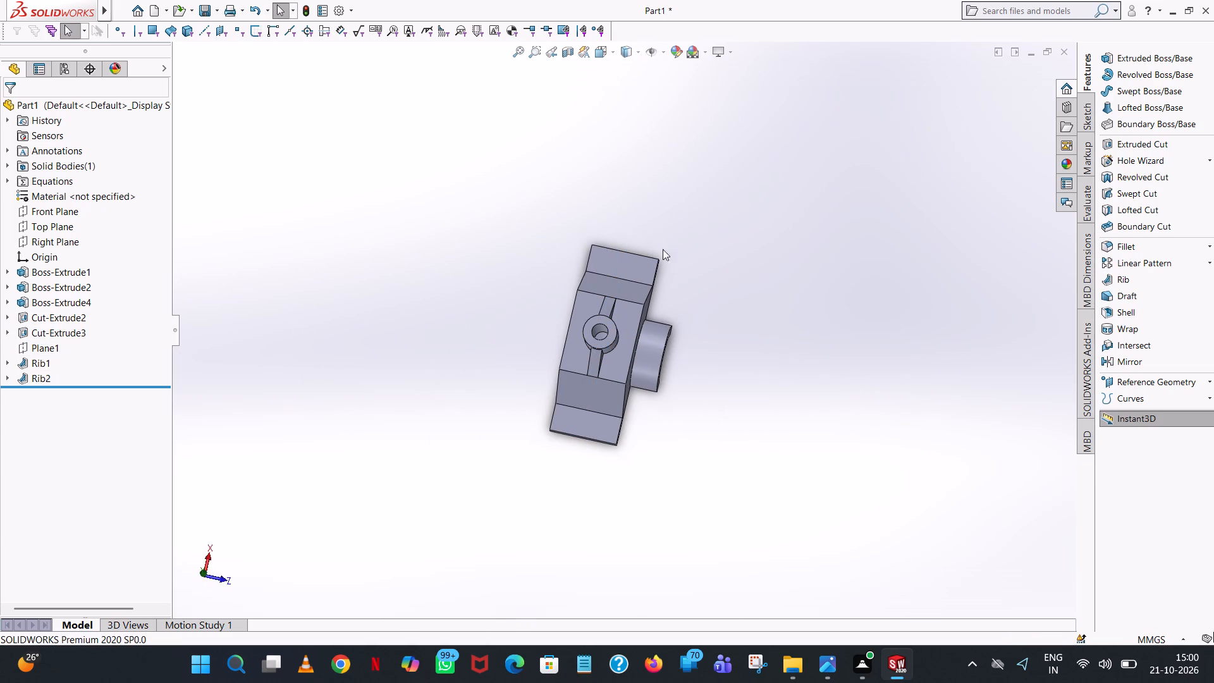
Examine the boss, both ribs, the stepped body and the half ring from several angles.
scroll(726, 280, up, 1)
middle_drag(806, 183, 852, 135)
middle_drag(617, 361, 637, 328)
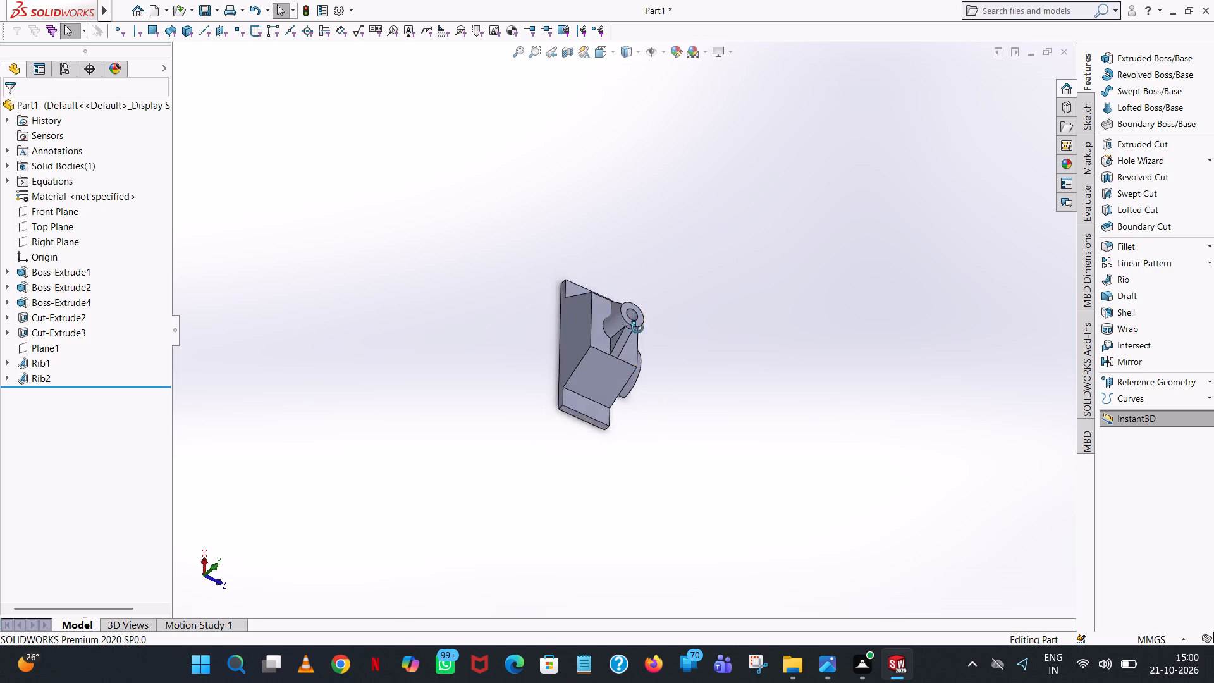
middle_drag(637, 328, 1071, 448)
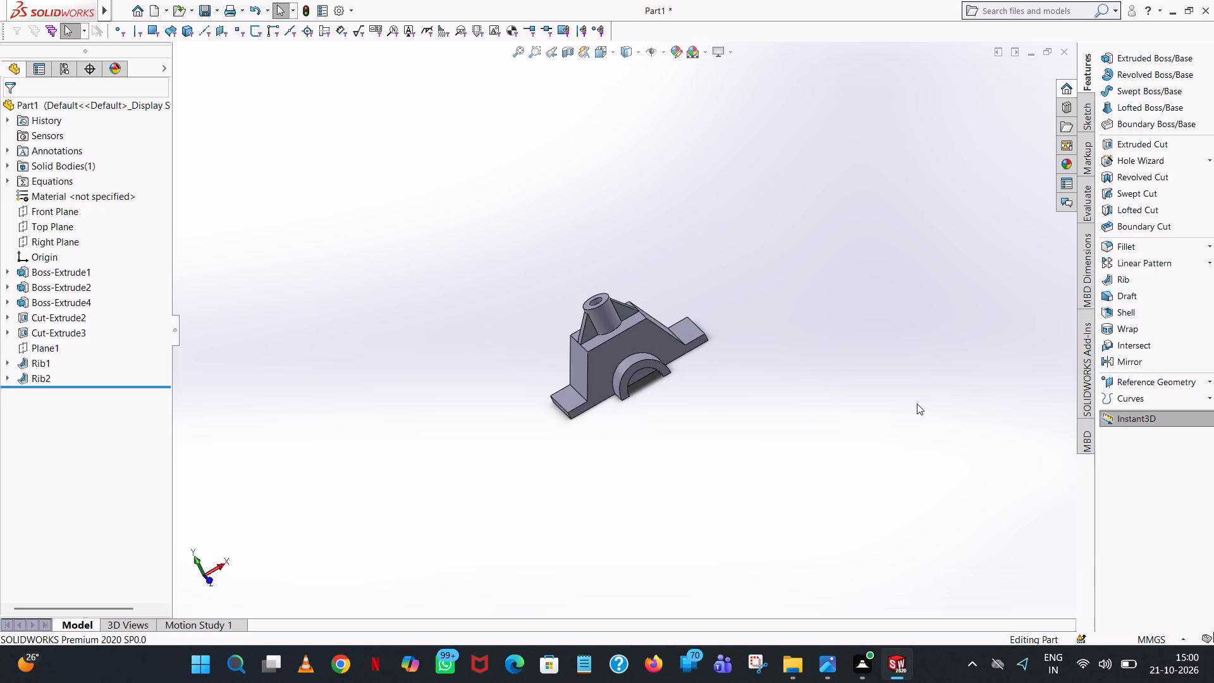
scroll(804, 380, down, 3)
middle_drag(573, 347, 538, 333)
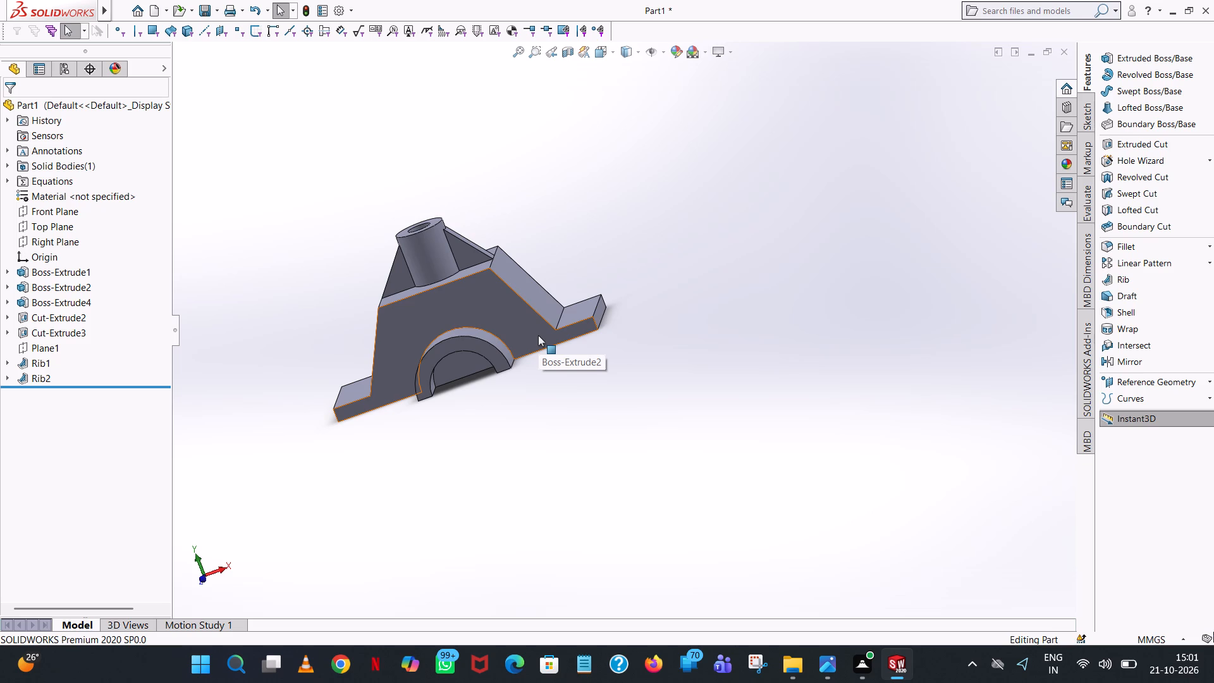
key(Return)
key(Return)
key(Return)
key(Return)
key(Return)
key(Return)
key(Return)
key(Return)
key(Return)
key(Return)
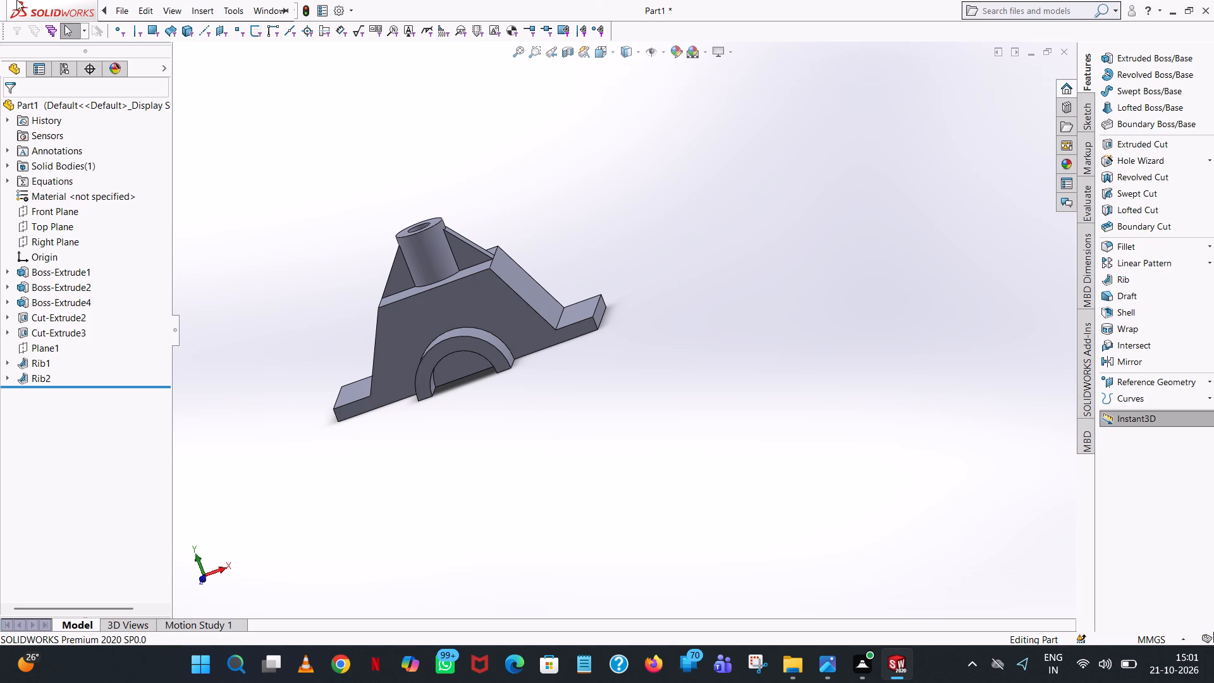
middle_drag(423, 315, 384, 297)
scroll(438, 217, down, 1)
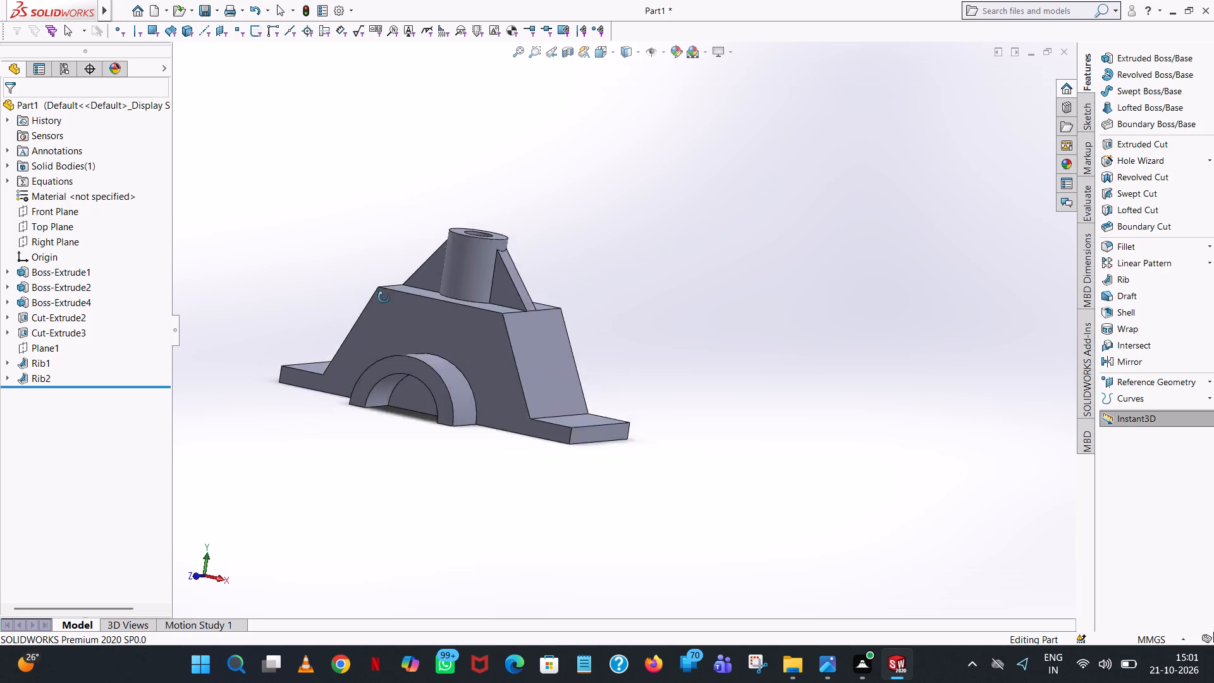
middle_drag(384, 297, 451, 348)
scroll(396, 320, down, 1)
scroll(461, 355, up, 1)
scroll(467, 357, down, 4)
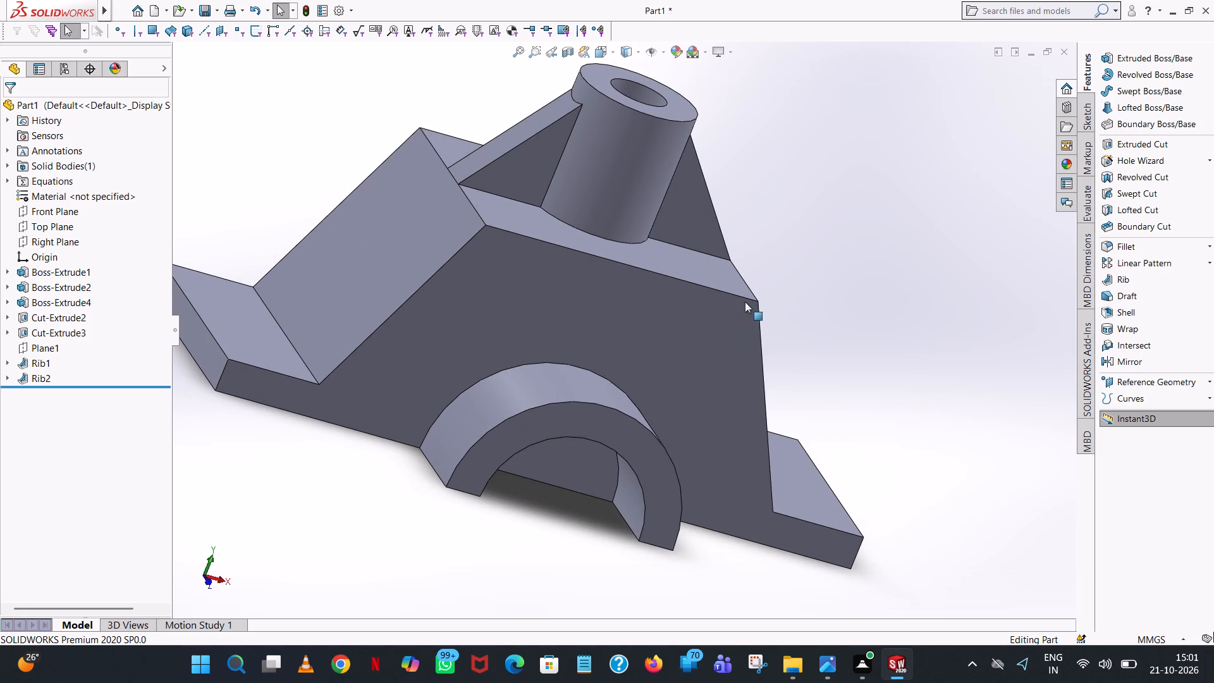
middle_drag(729, 295, 718, 290)
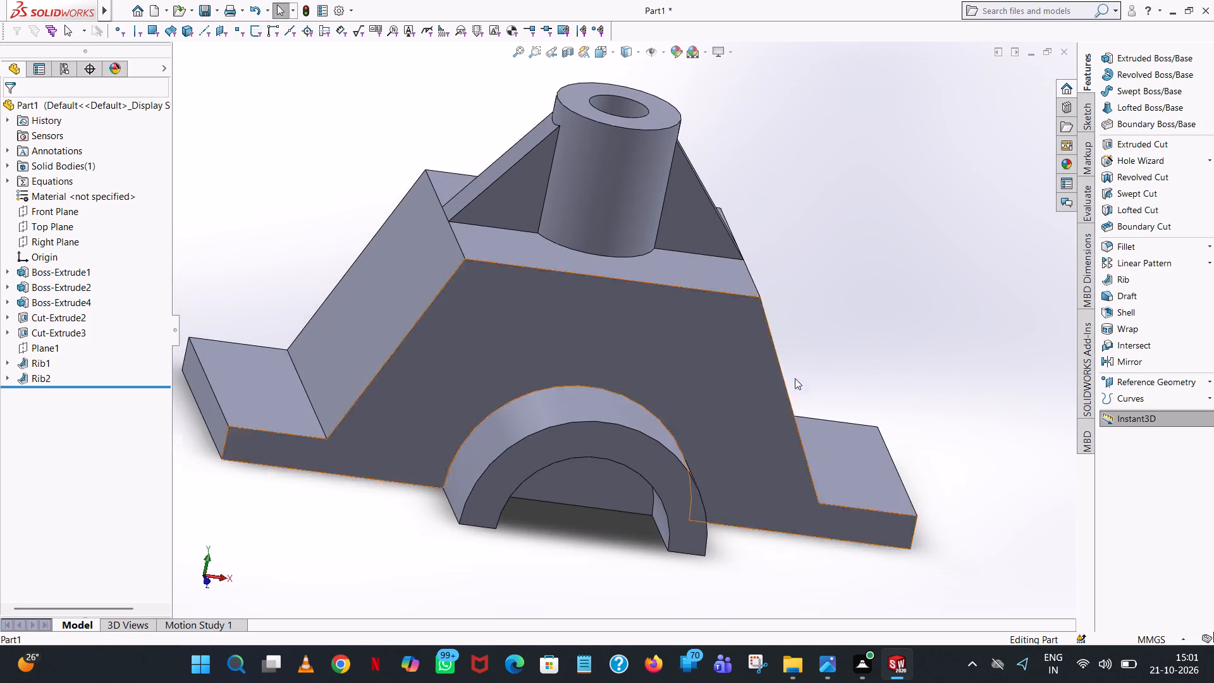
scroll(850, 435, down, 4)
scroll(849, 432, up, 6)
scroll(820, 427, down, 2)
middle_drag(642, 388, 639, 317)
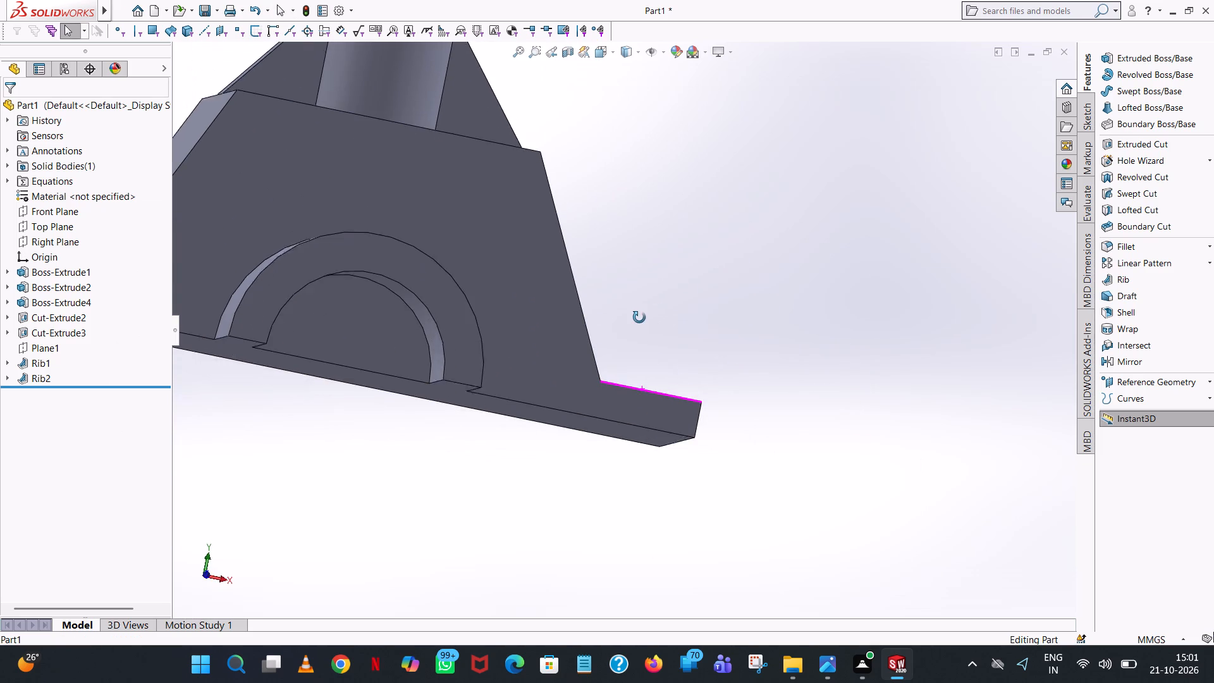
middle_drag(639, 317, 642, 329)
scroll(642, 329, up, 1)
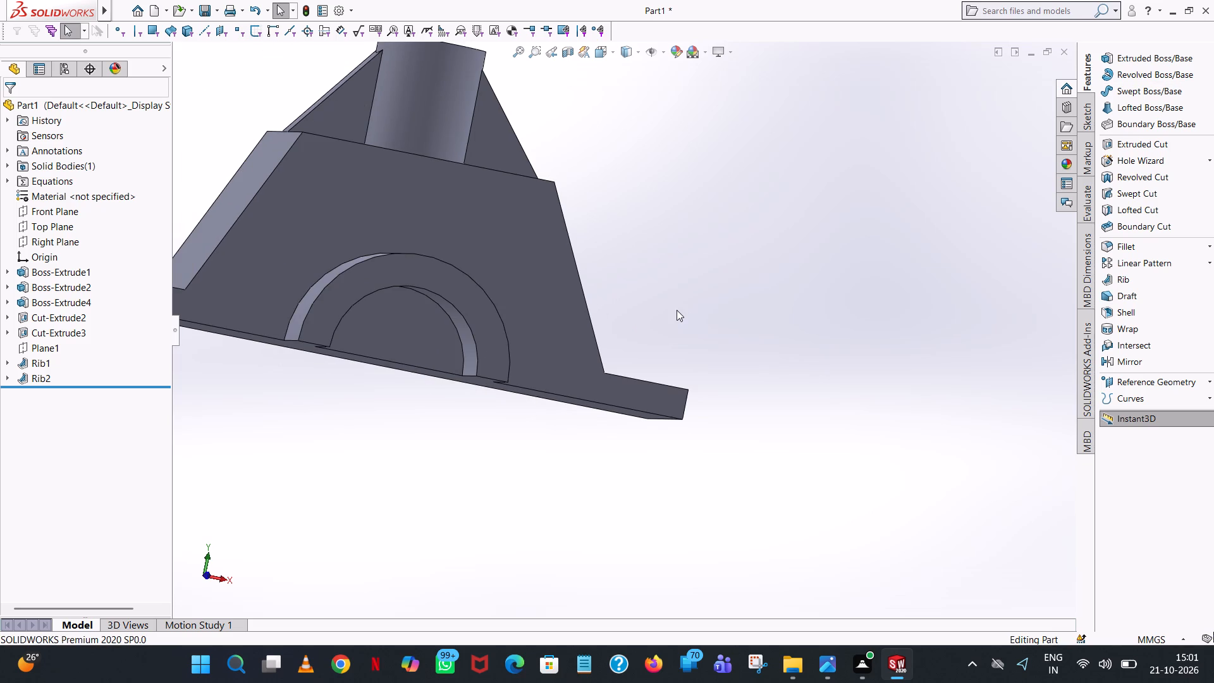
middle_drag(677, 310, 653, 351)
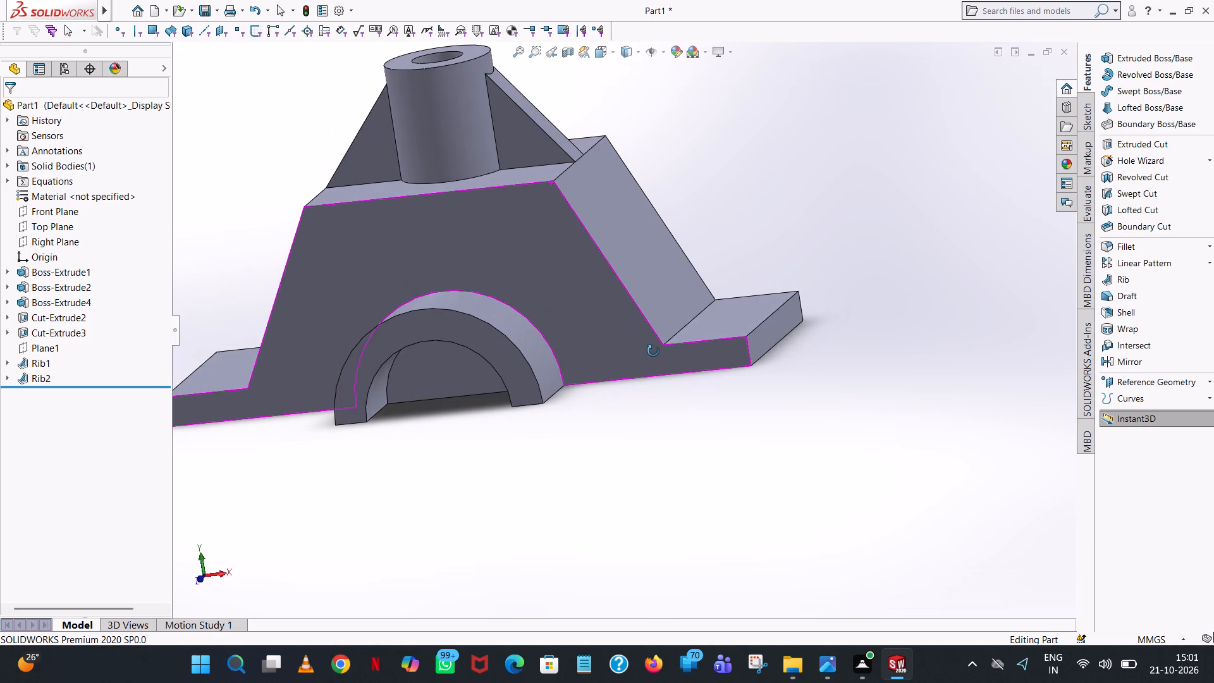
middle_drag(653, 351, 672, 347)
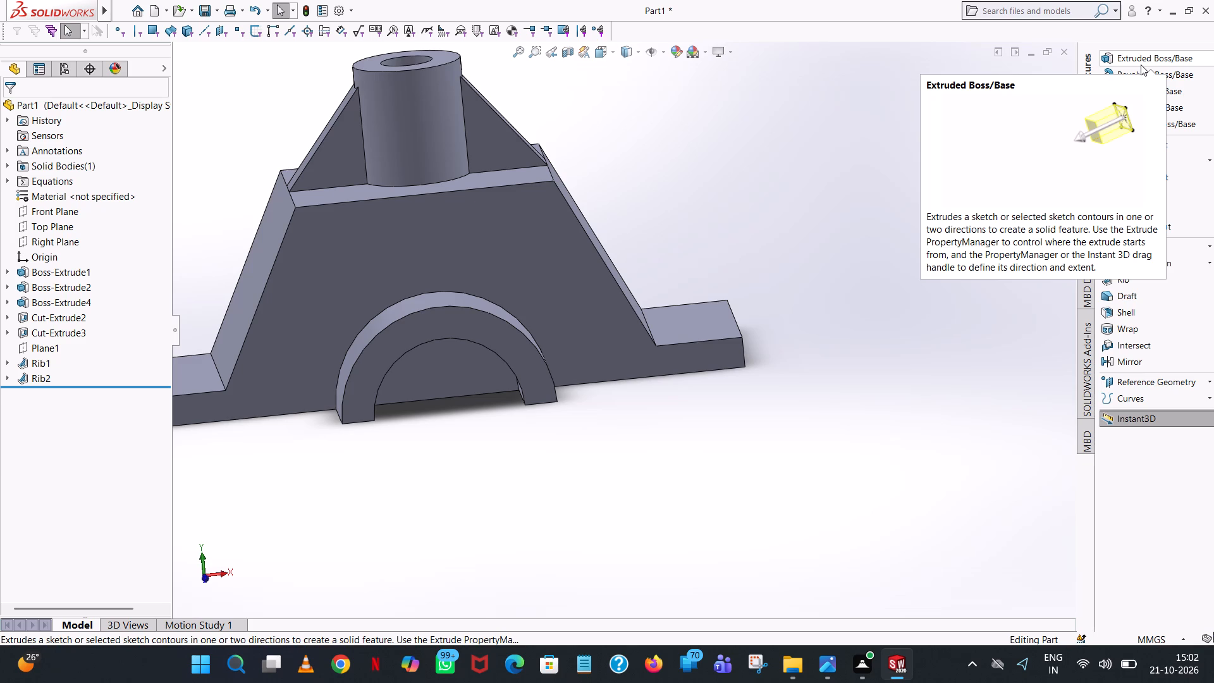
scroll(712, 227, up, 1)
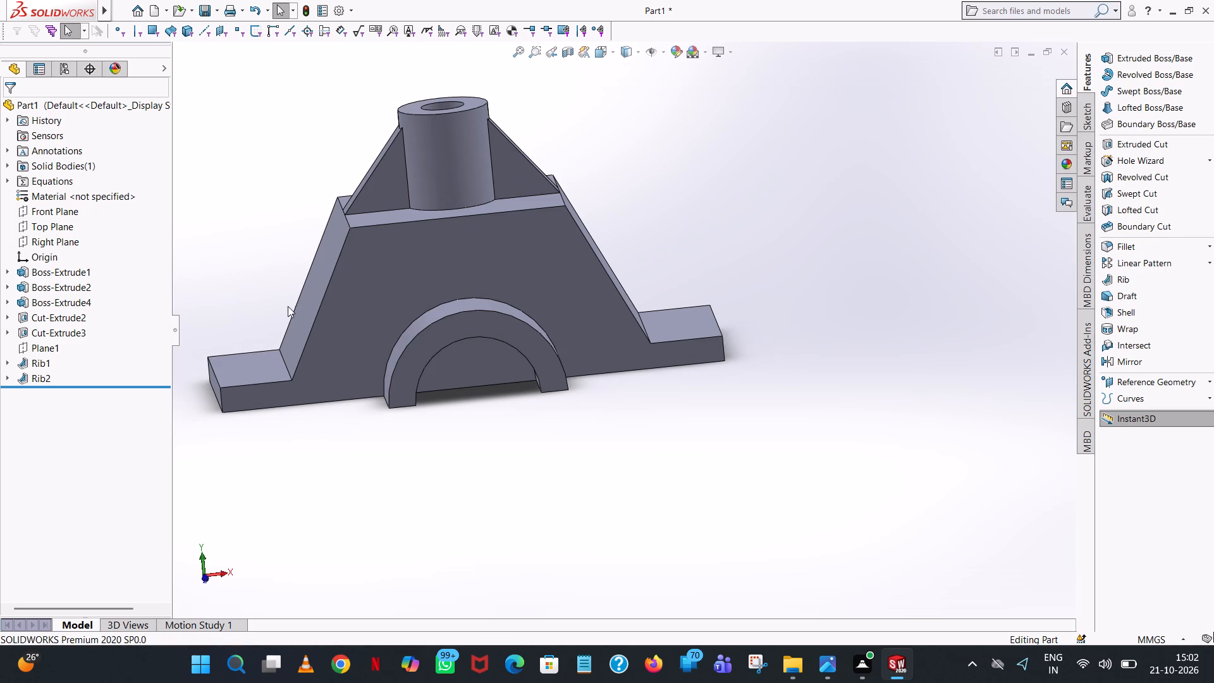
Start a sketch on Plane1 and draw a horizontal line about 35 mm long rightward from the midpoint of the boss's top edge.
click(35, 348)
click(44, 326)
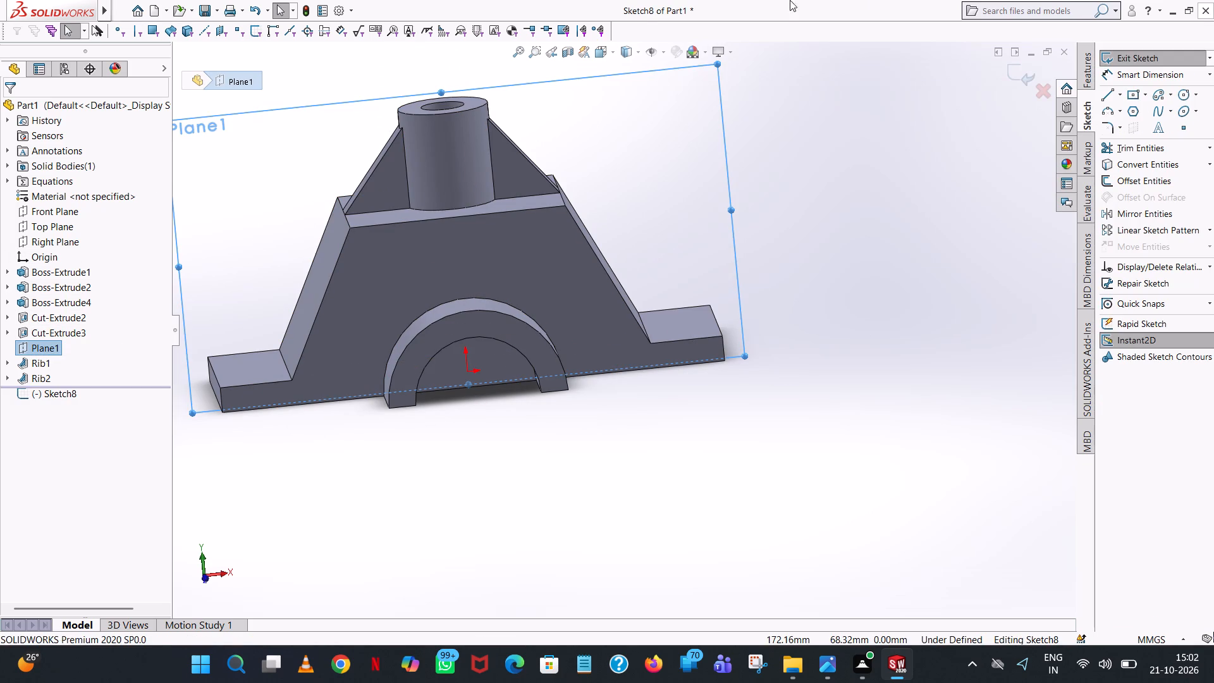
click(610, 52)
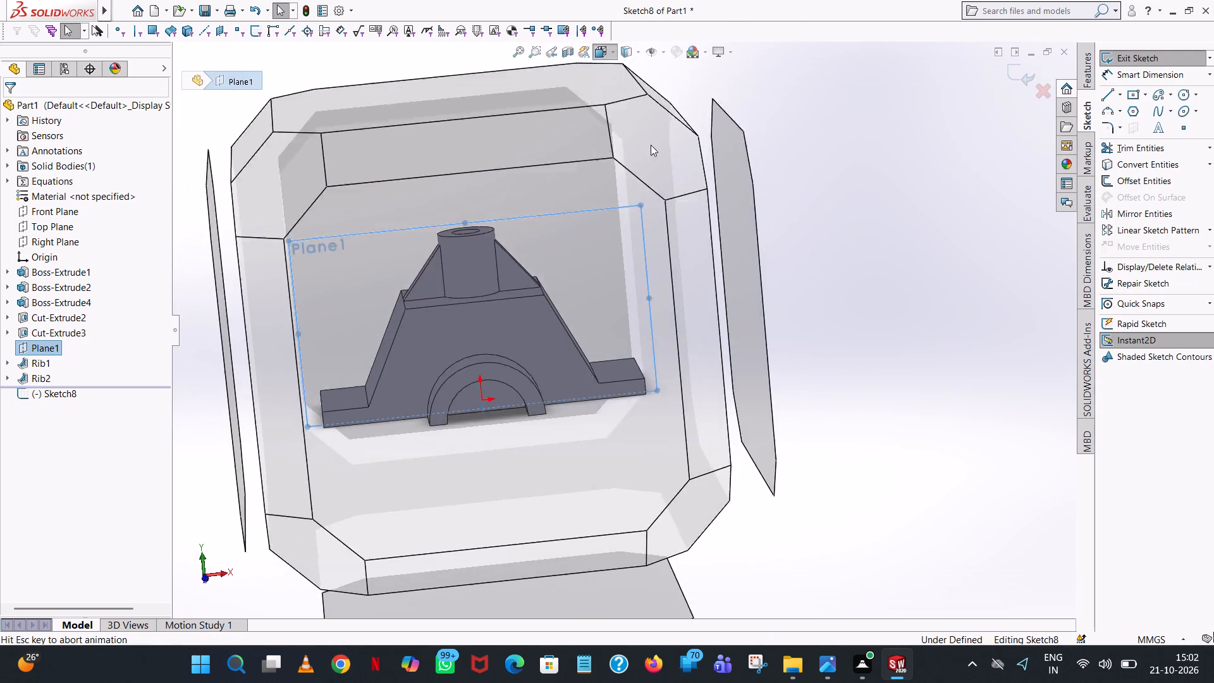
click(673, 126)
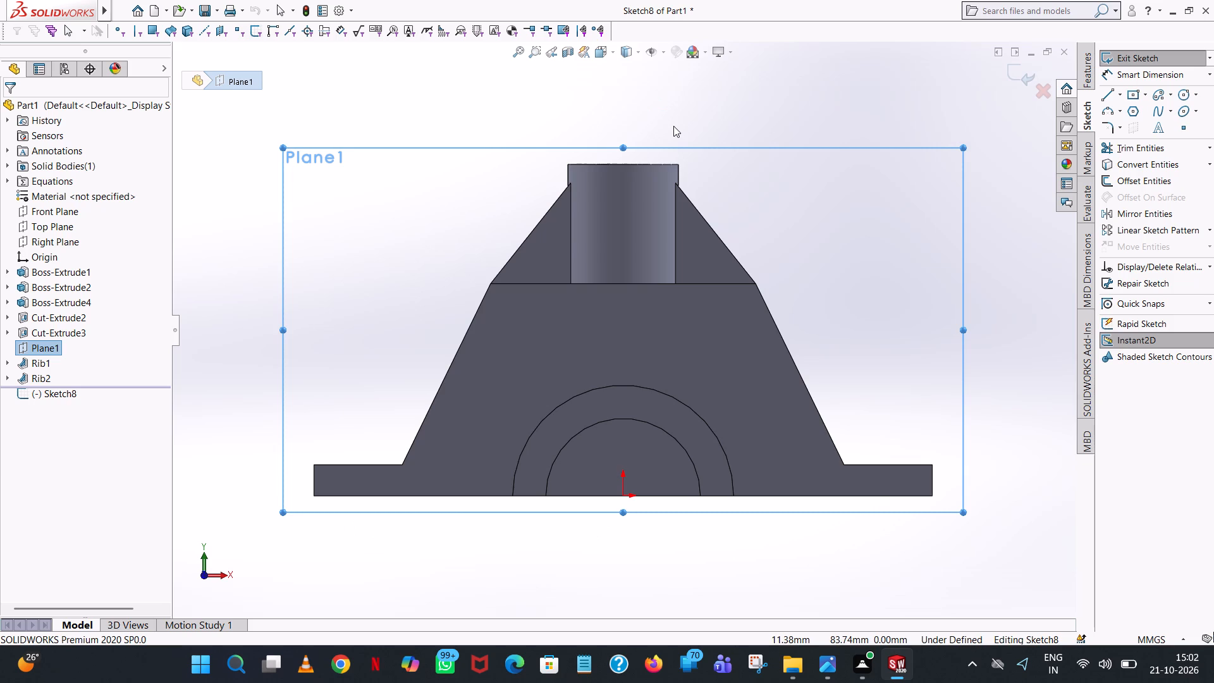
scroll(687, 321, down, 2)
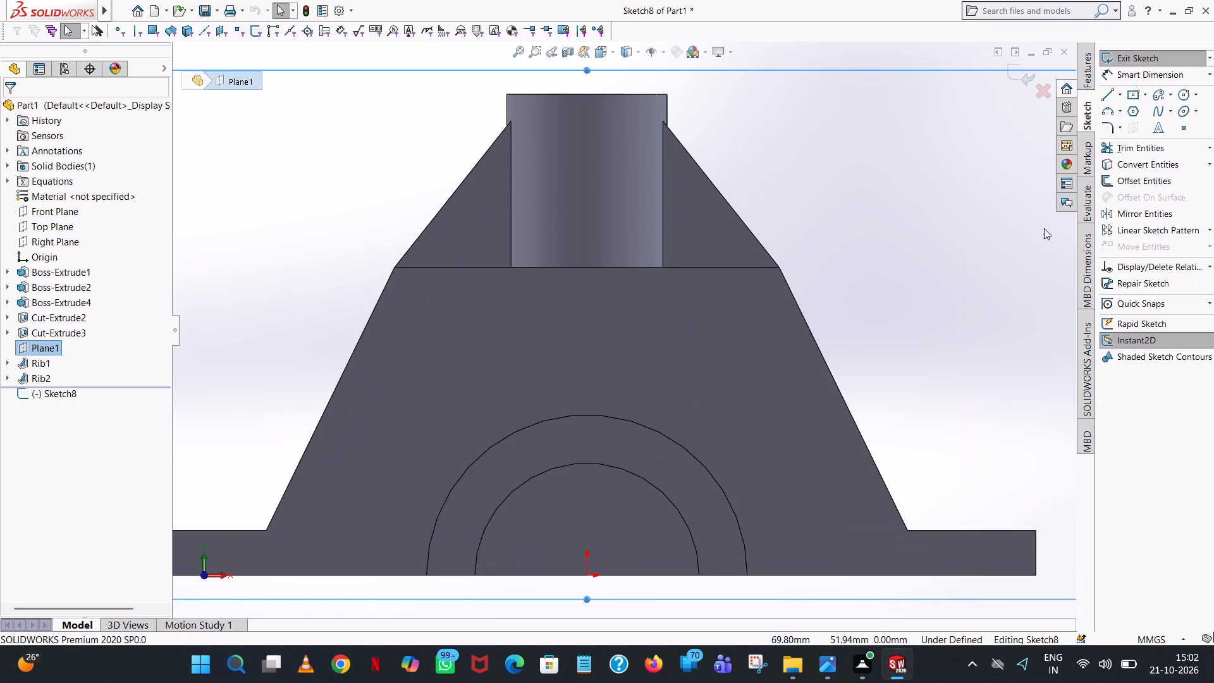
click(1103, 97)
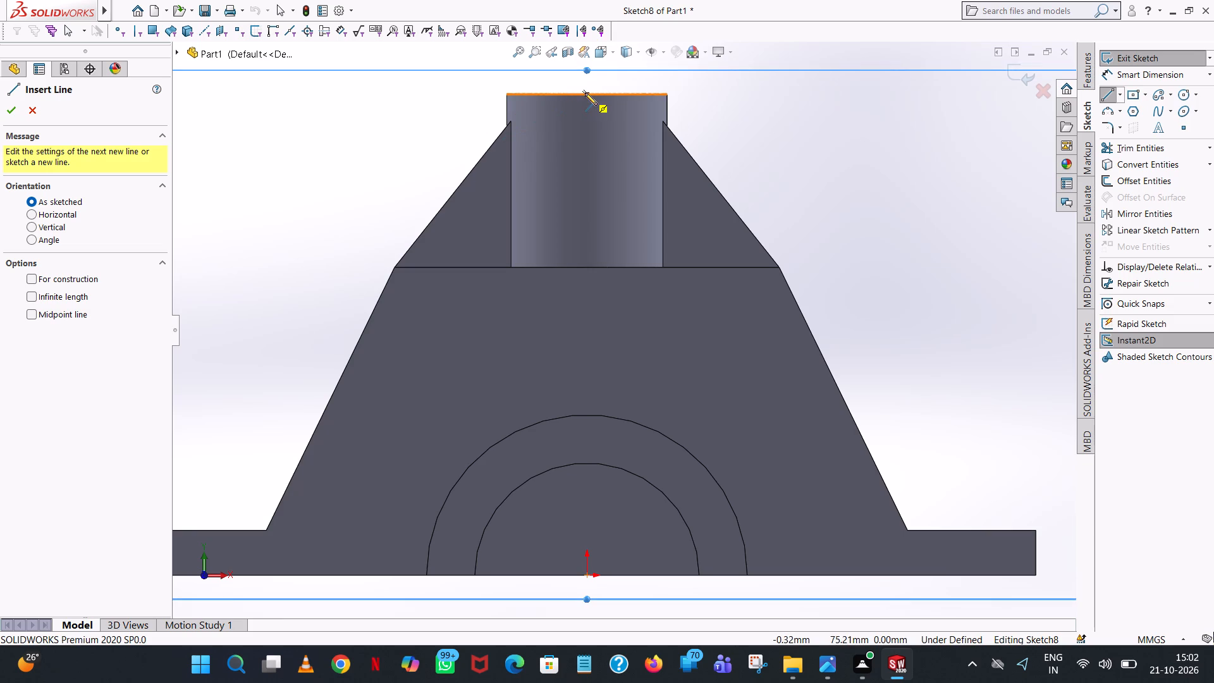
scroll(628, 403, up, 4)
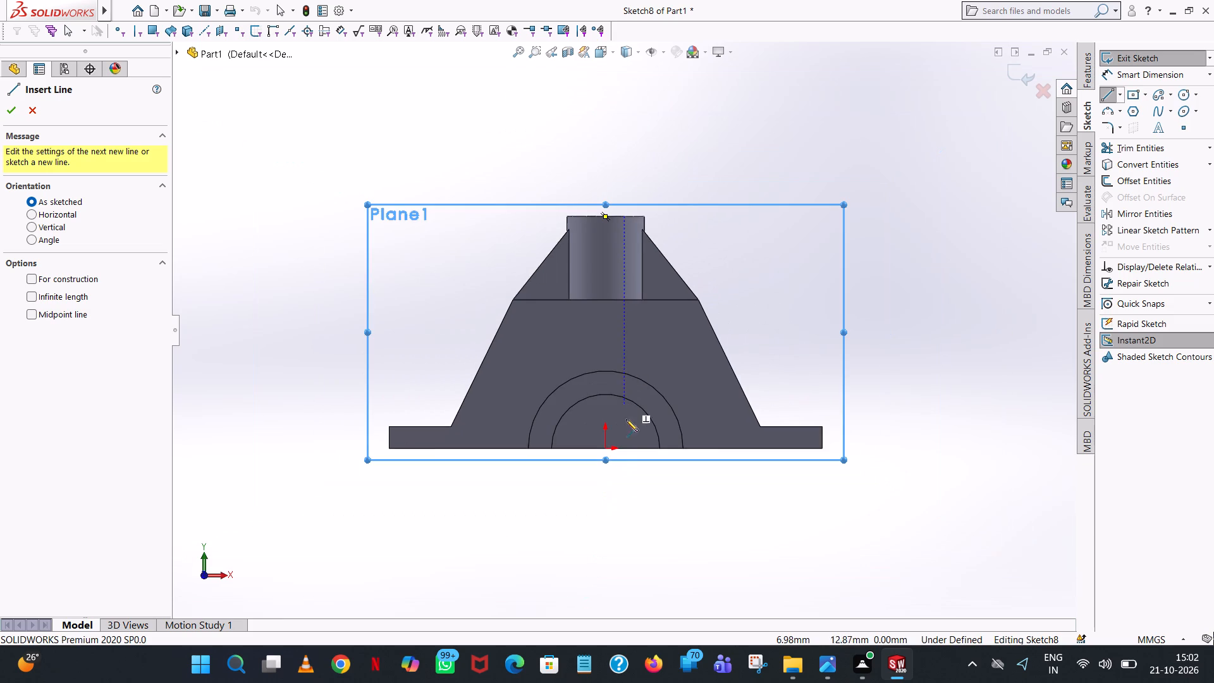
click(605, 215)
scroll(696, 216, down, 3)
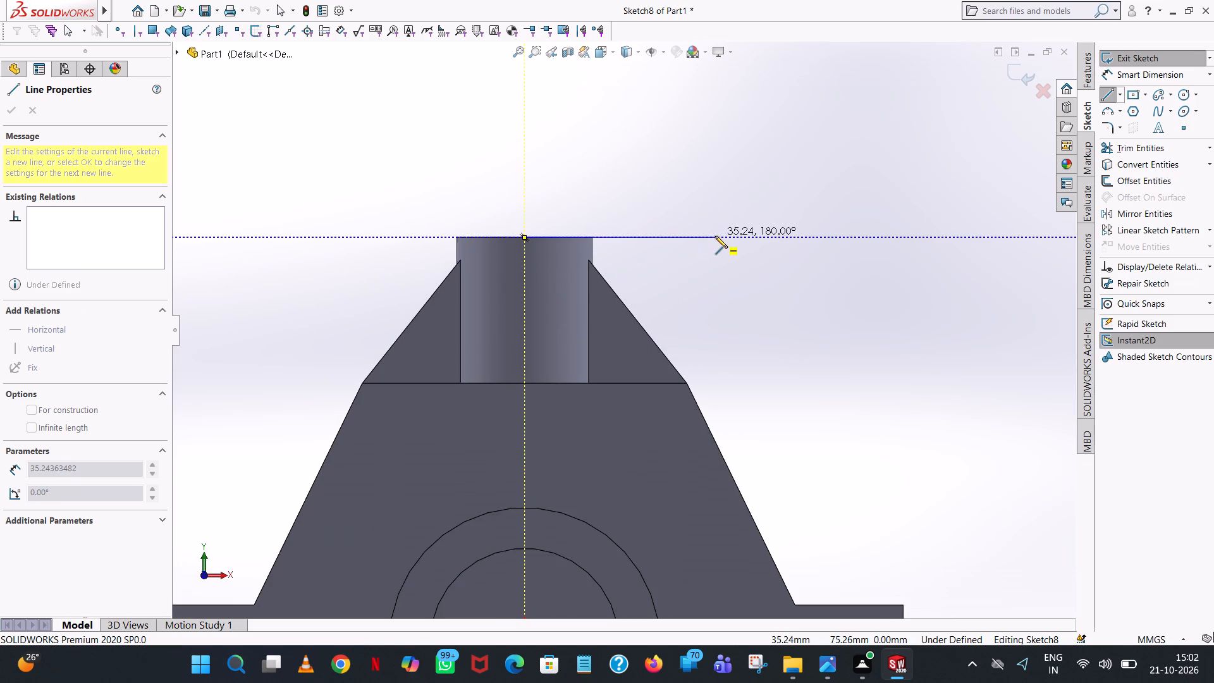
click(715, 236)
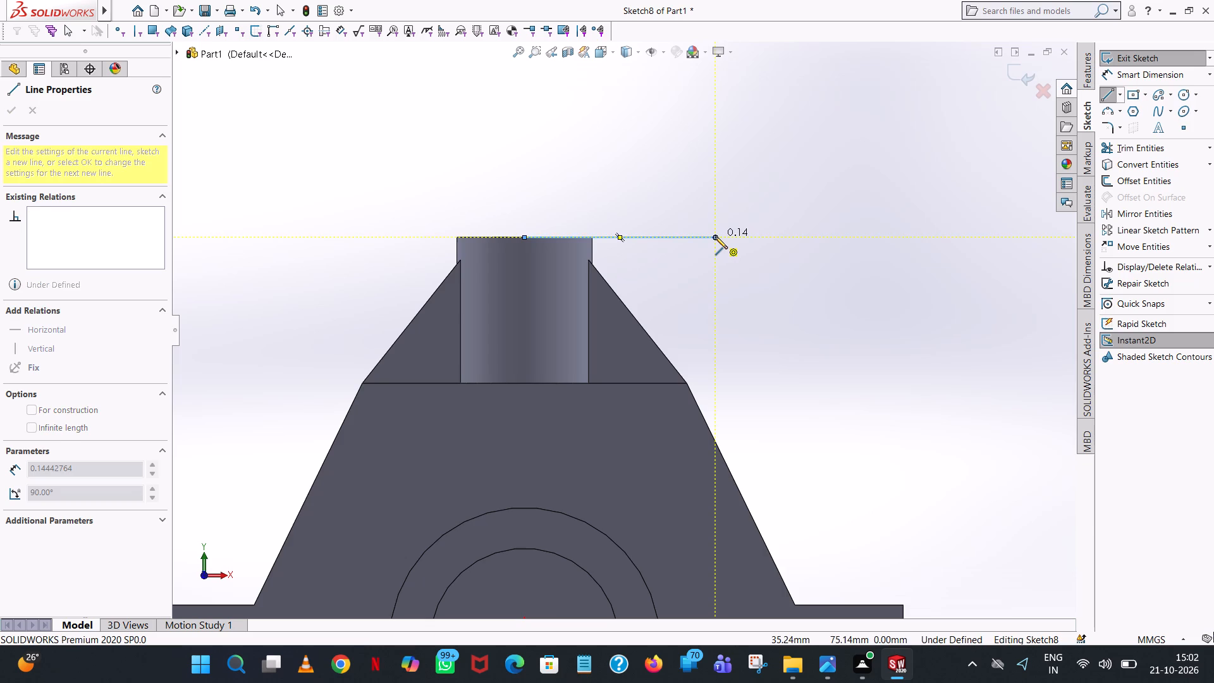
text(95)
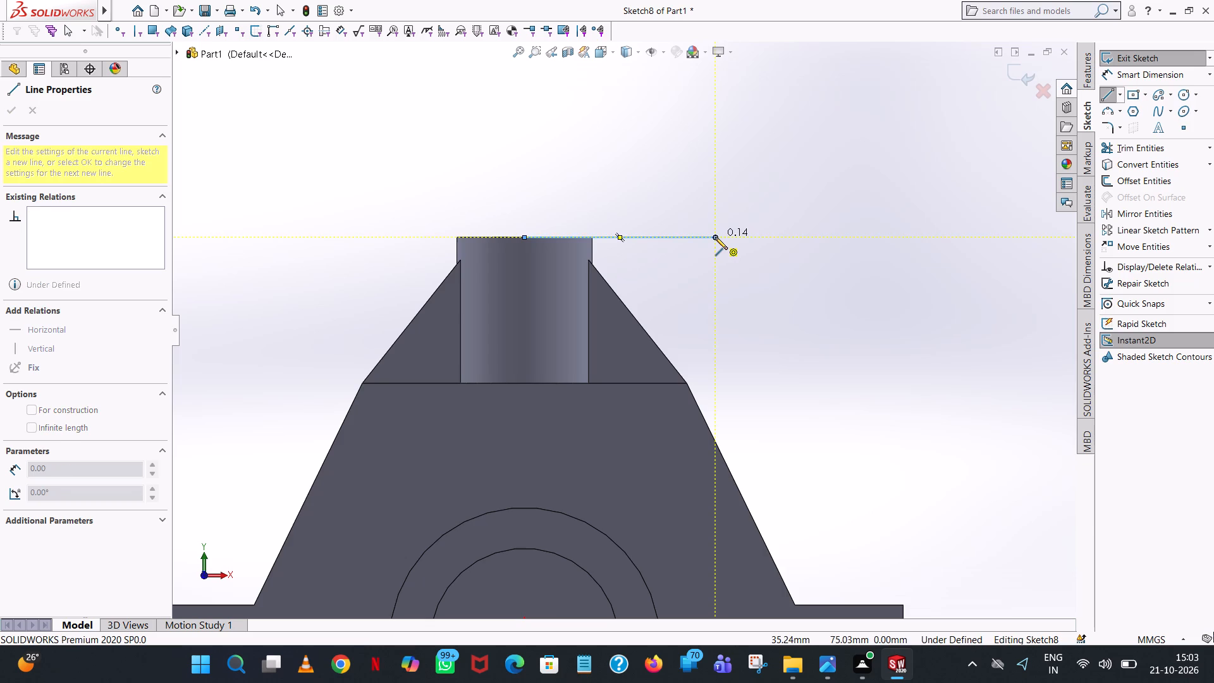
right_click(715, 237)
click(768, 255)
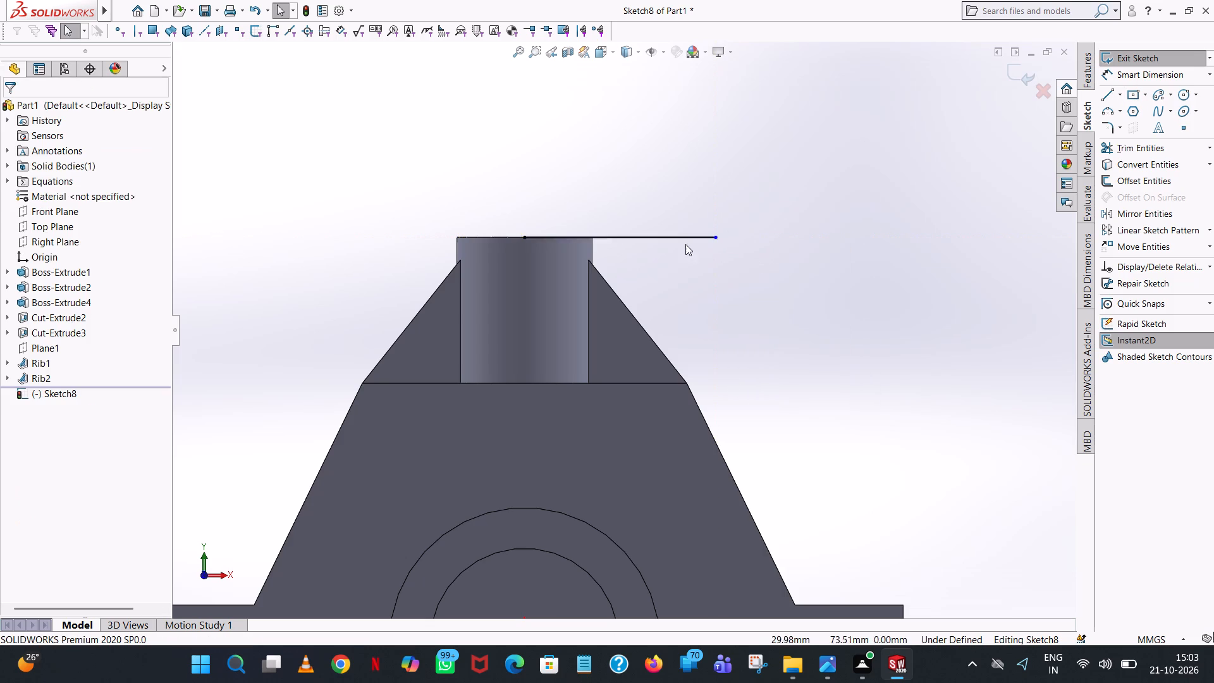
Set the length of the horizontal line at the boss's top edge to 95/2 mm.
click(678, 239)
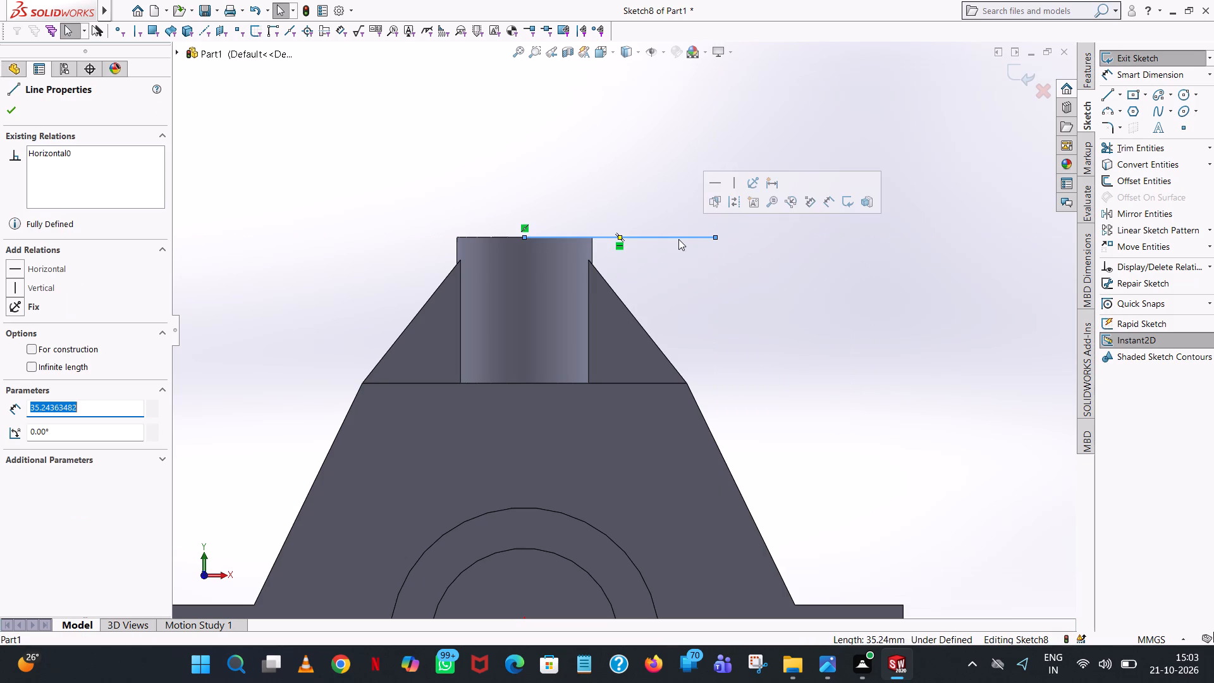
text(95/)
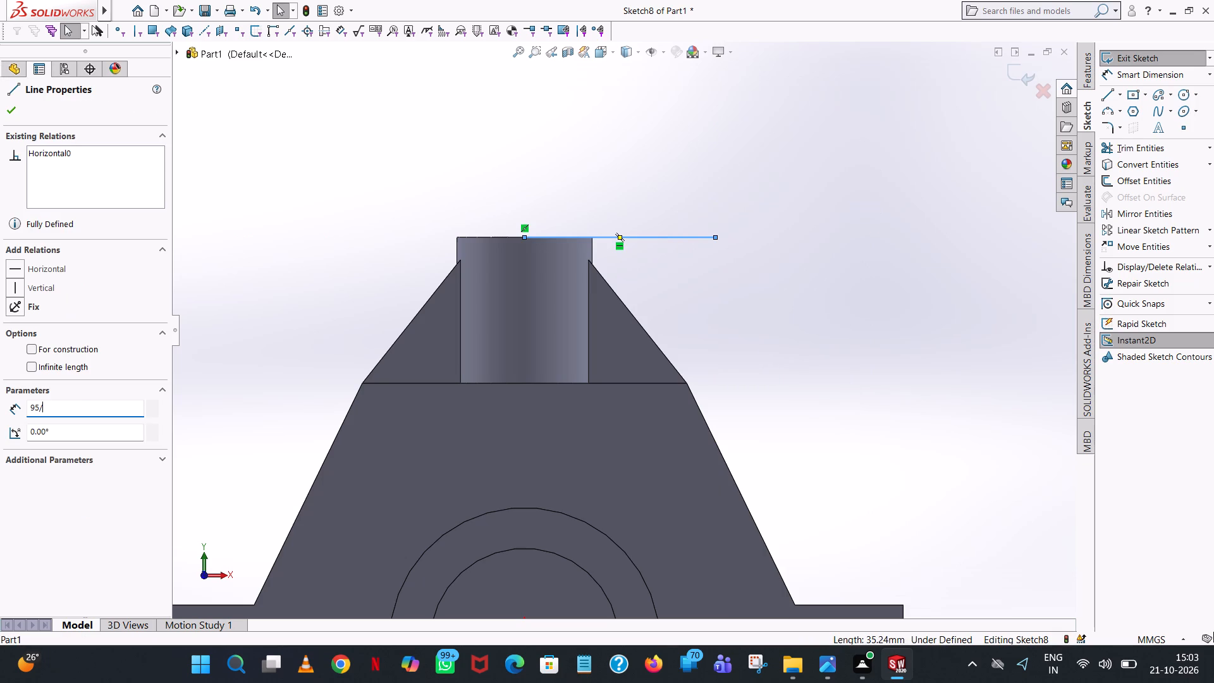
key(2)
key(Return)
scroll(679, 238, up, 2)
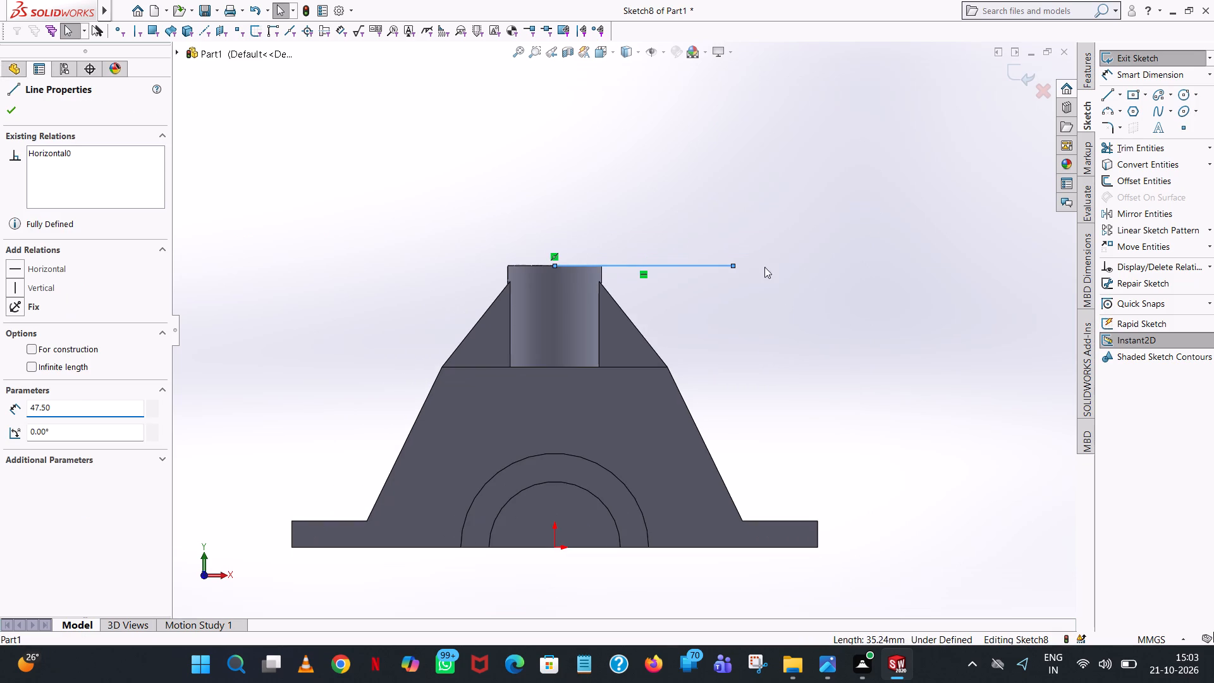
click(852, 193)
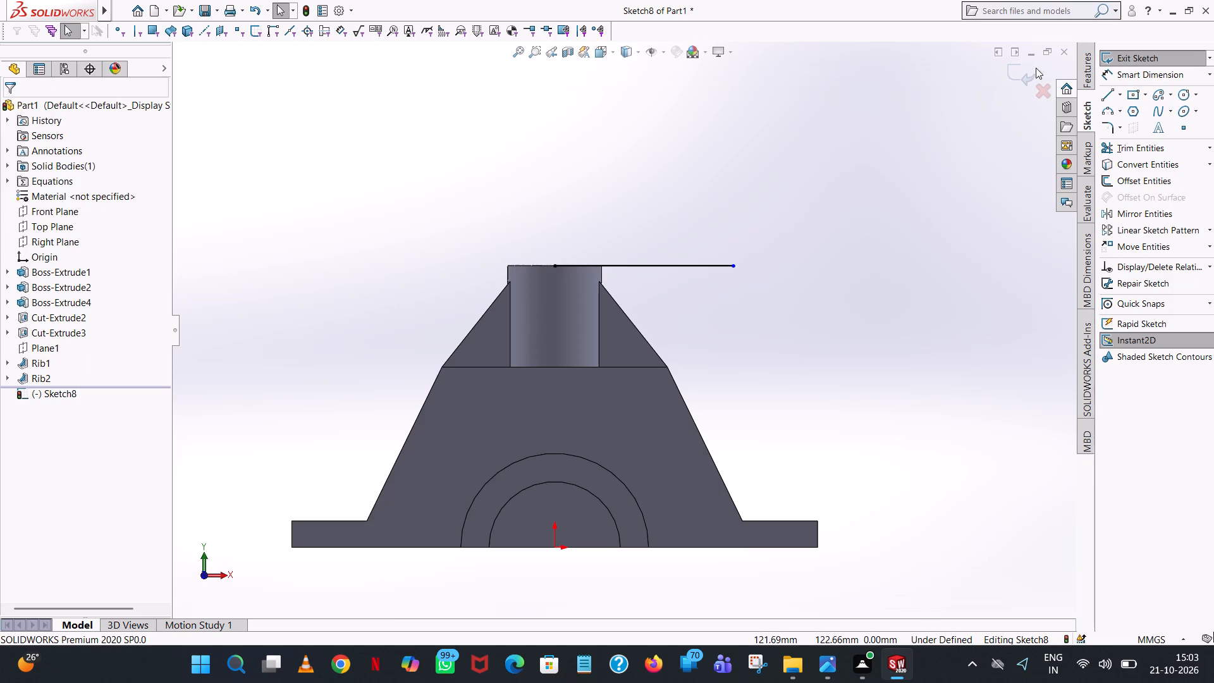
Draw a vertical line about 64 mm long down from the horizontal line's outer end, ending just inside the body's sloped side.
click(1110, 91)
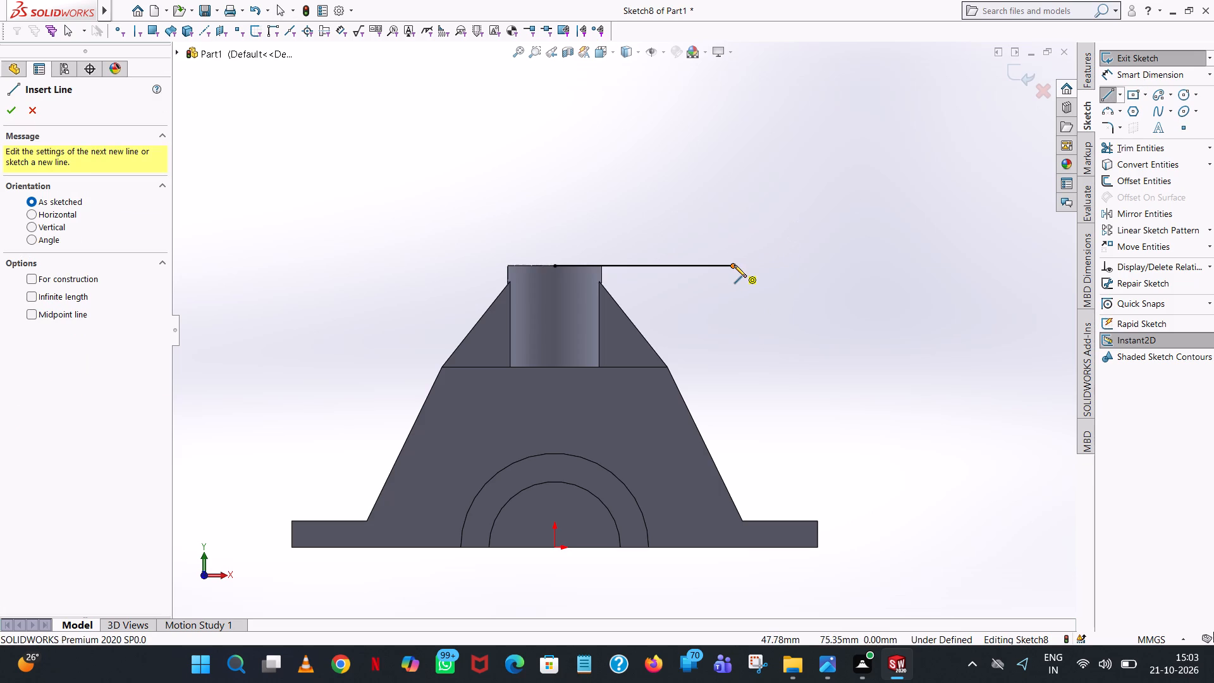
click(734, 265)
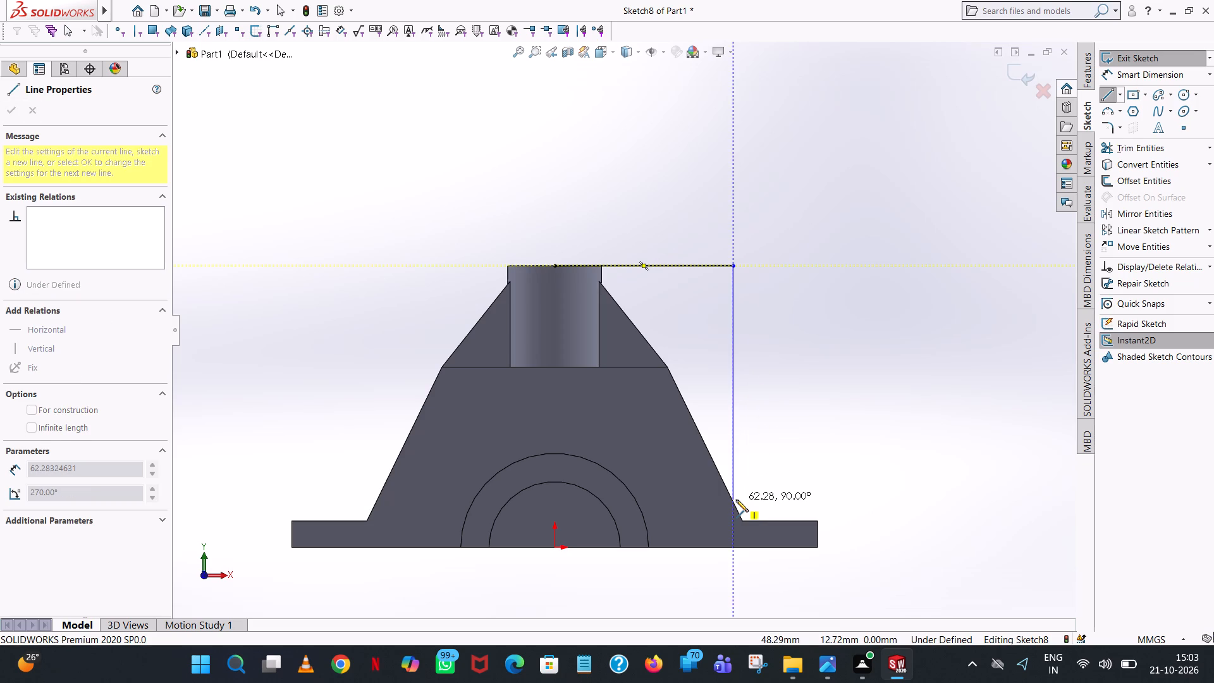
scroll(737, 500, down, 3)
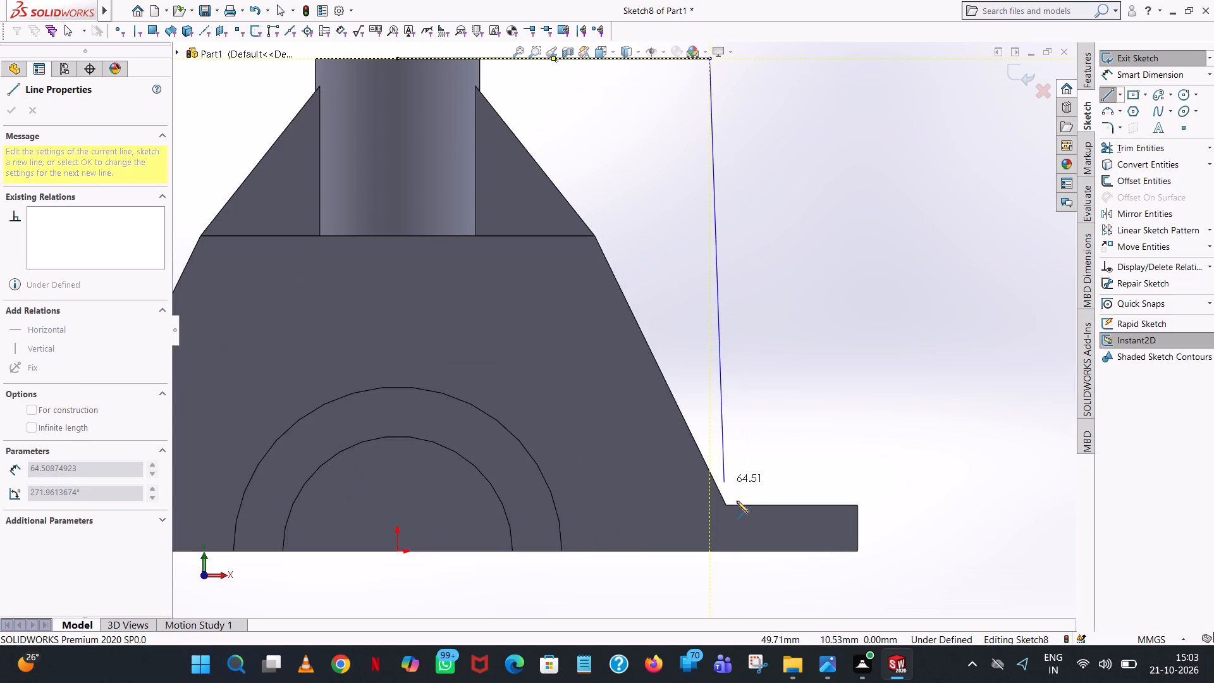
click(707, 478)
right_click(707, 478)
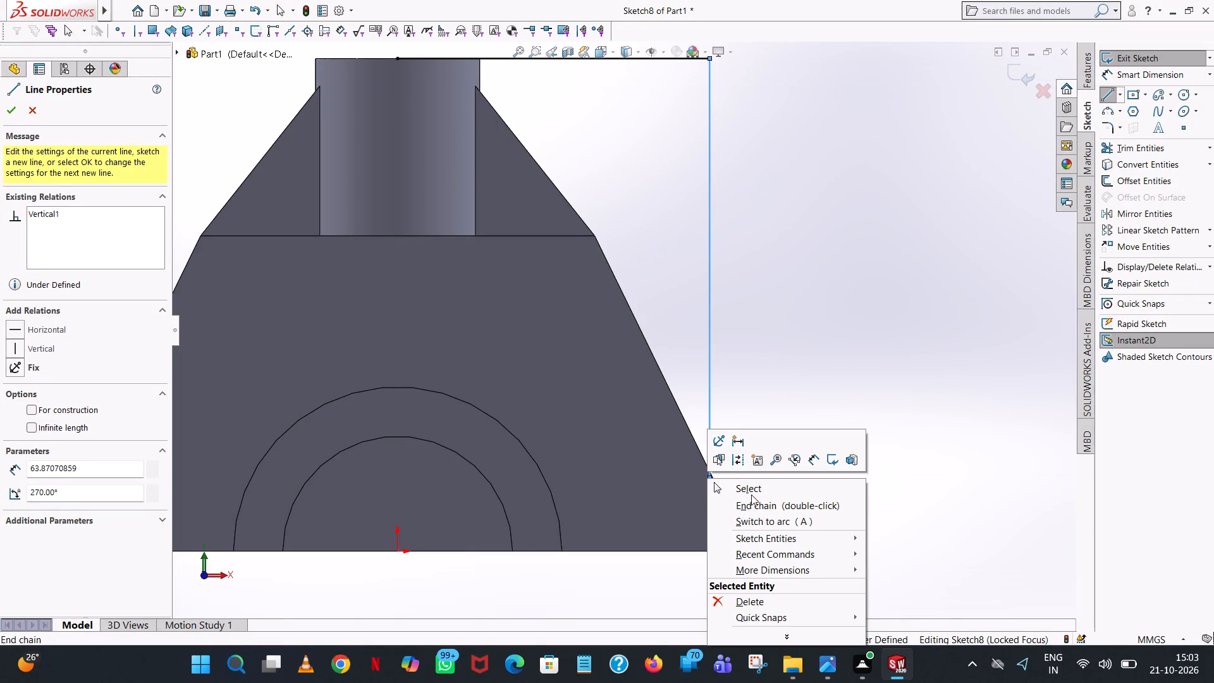
click(751, 494)
Draw a vertical line straight up from the origin with a length of 40 mm.
scroll(722, 487, down, 9)
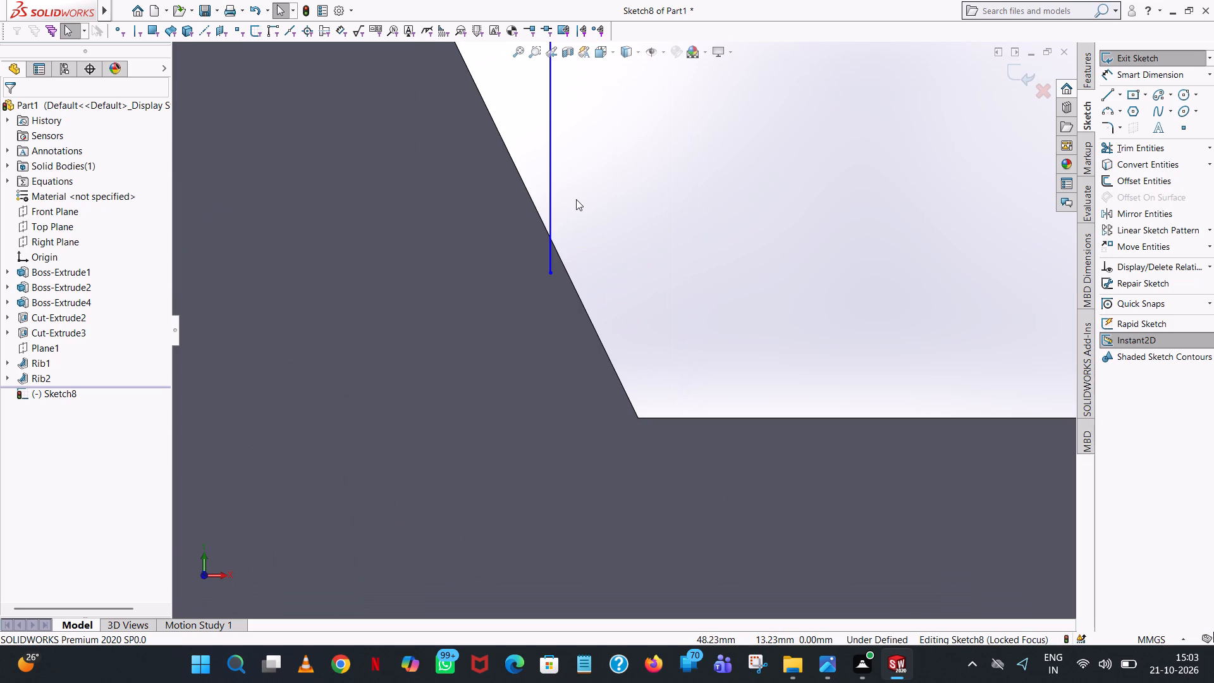
scroll(576, 200, up, 1)
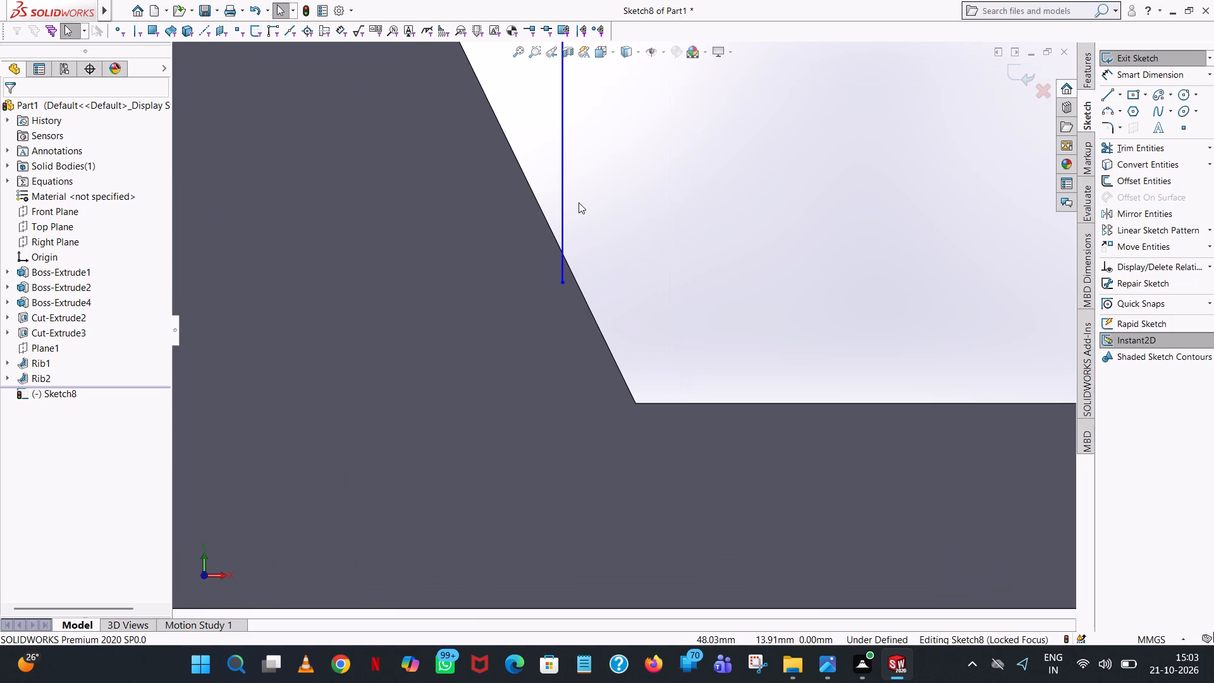
scroll(632, 186, up, 6)
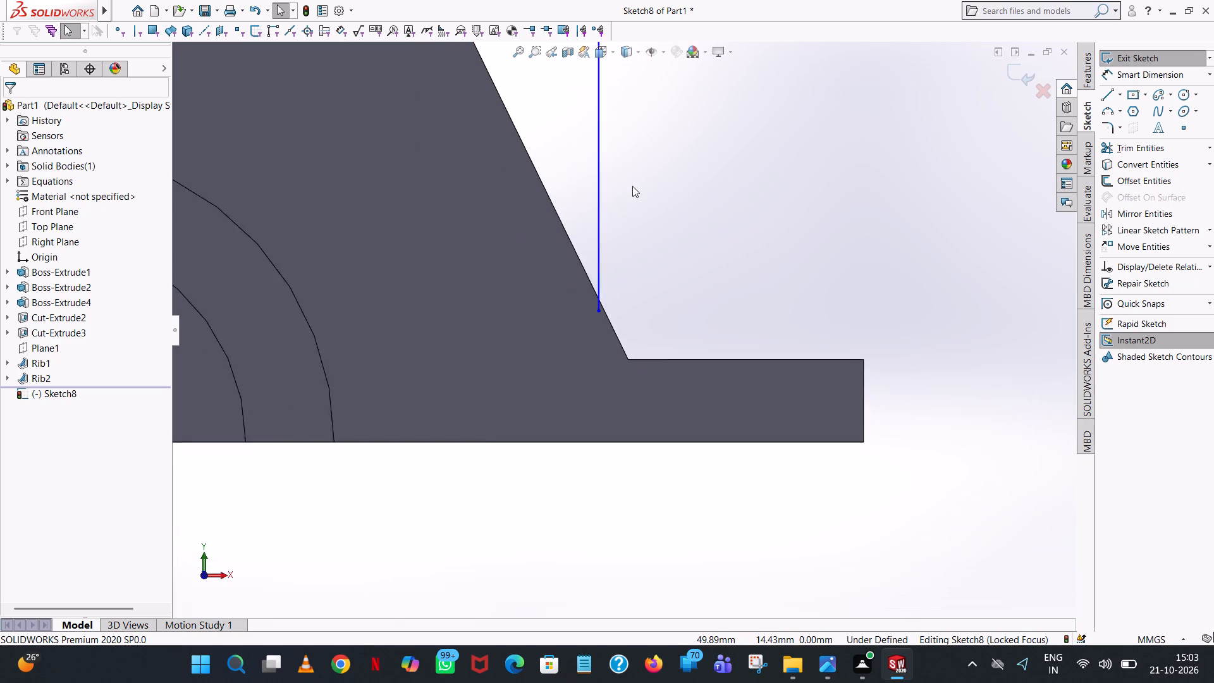
scroll(632, 186, up, 7)
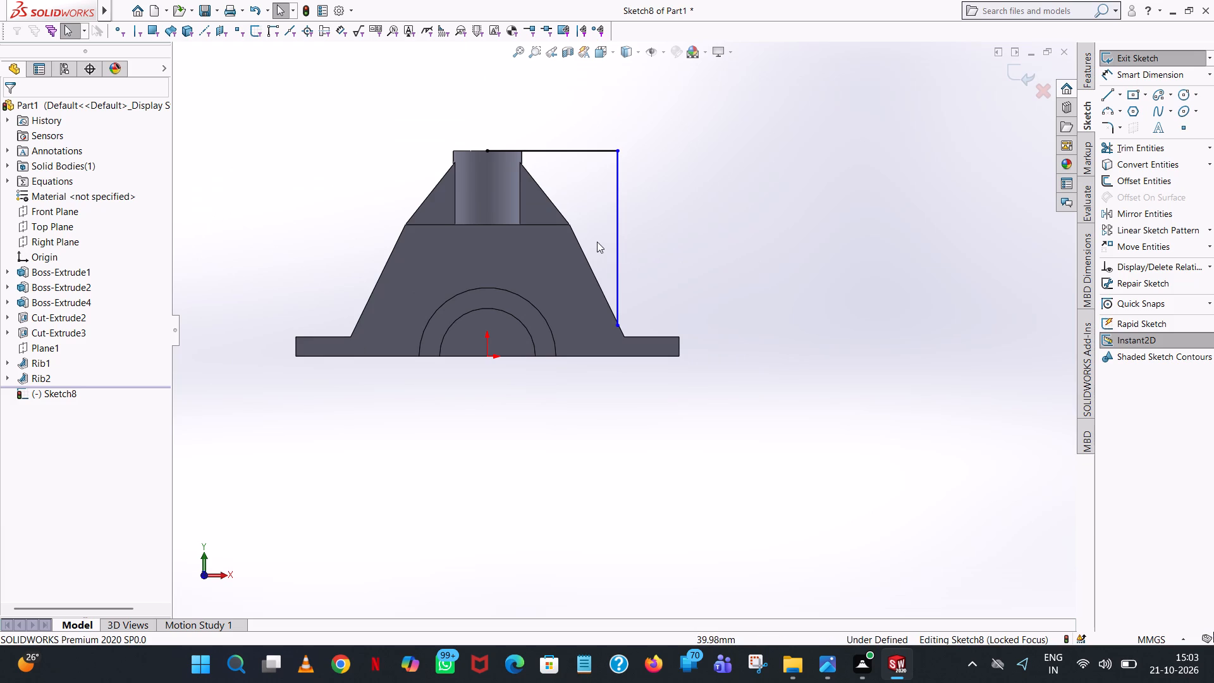
scroll(597, 242, down, 4)
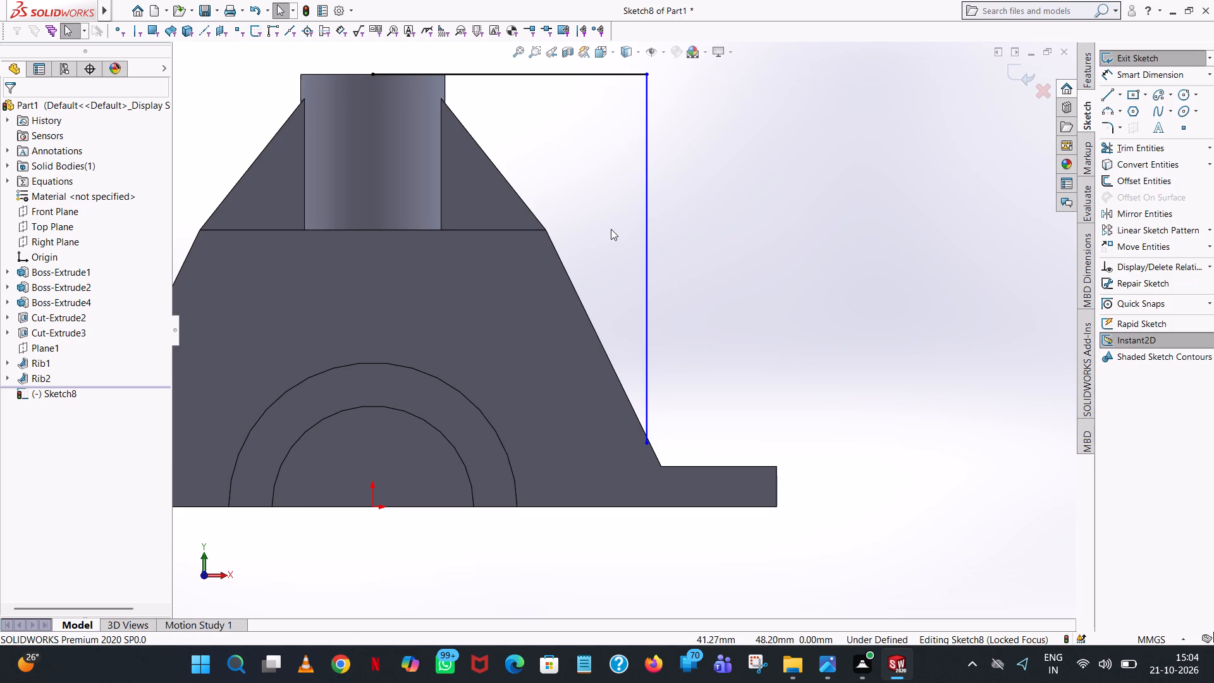
scroll(708, 347, up, 5)
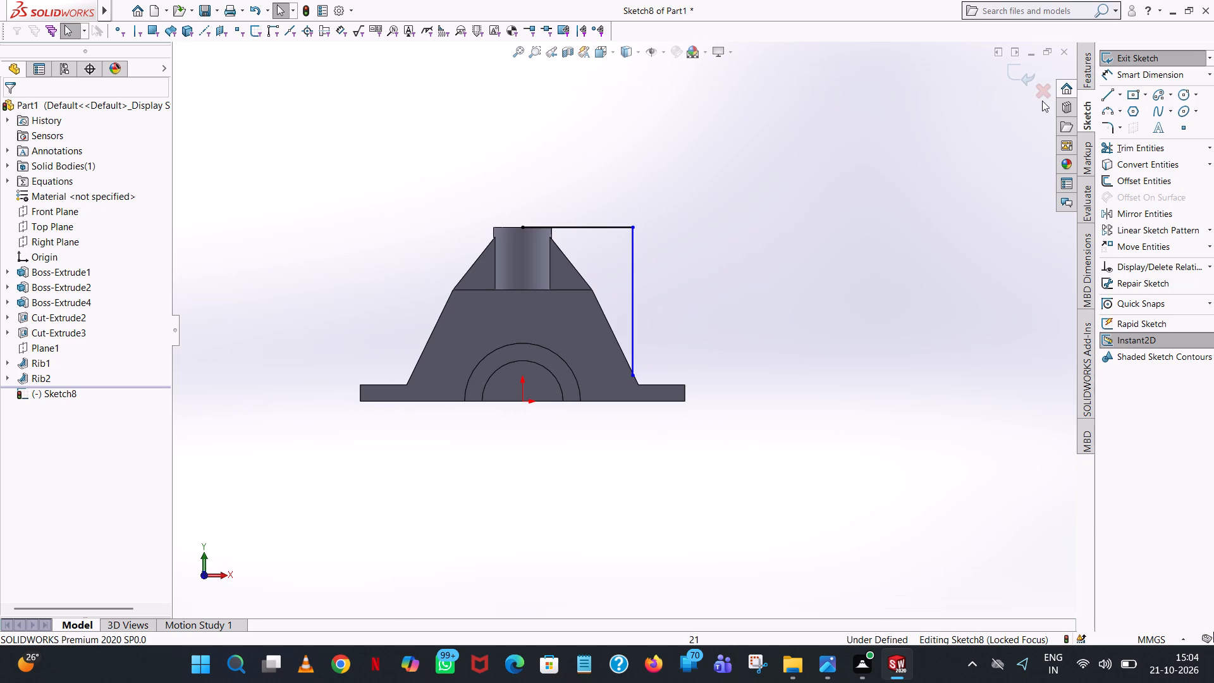
click(1107, 94)
scroll(692, 408, down, 4)
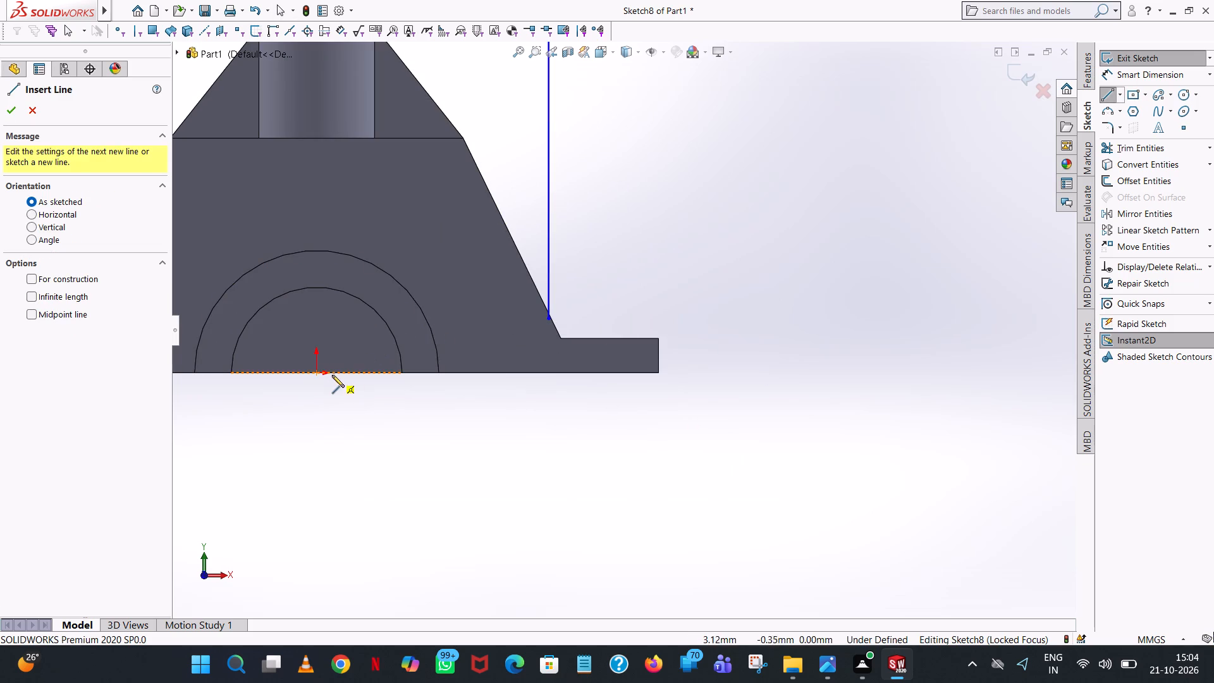
click(316, 372)
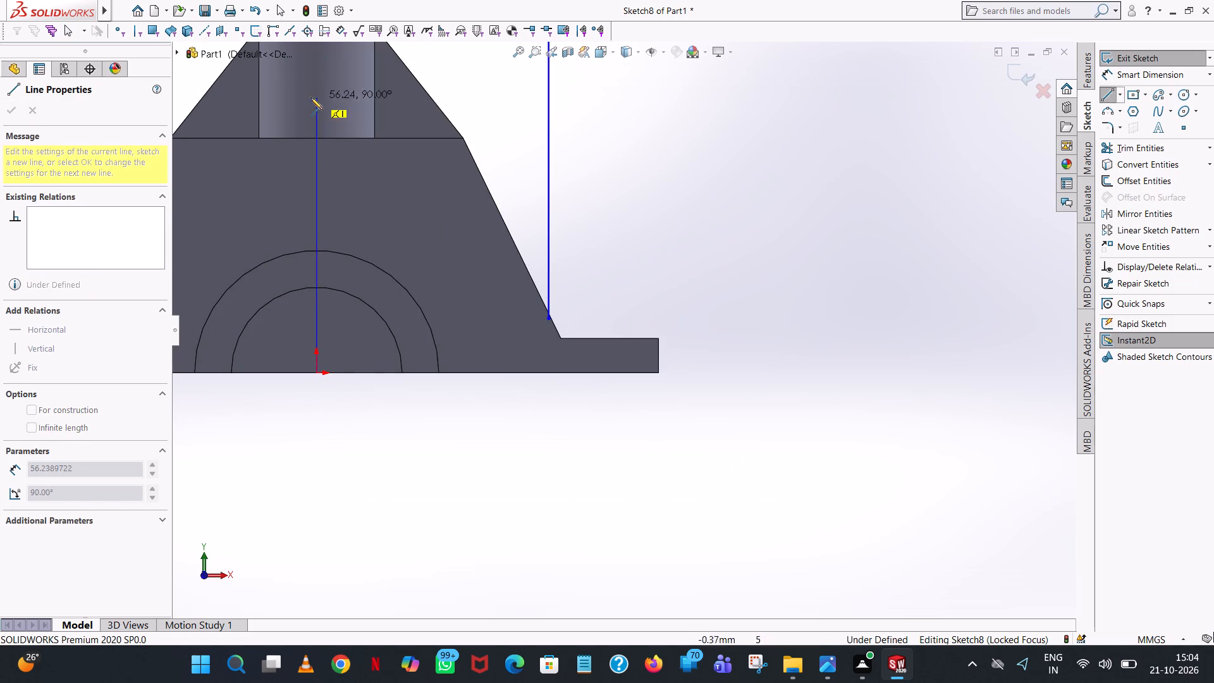
click(317, 97)
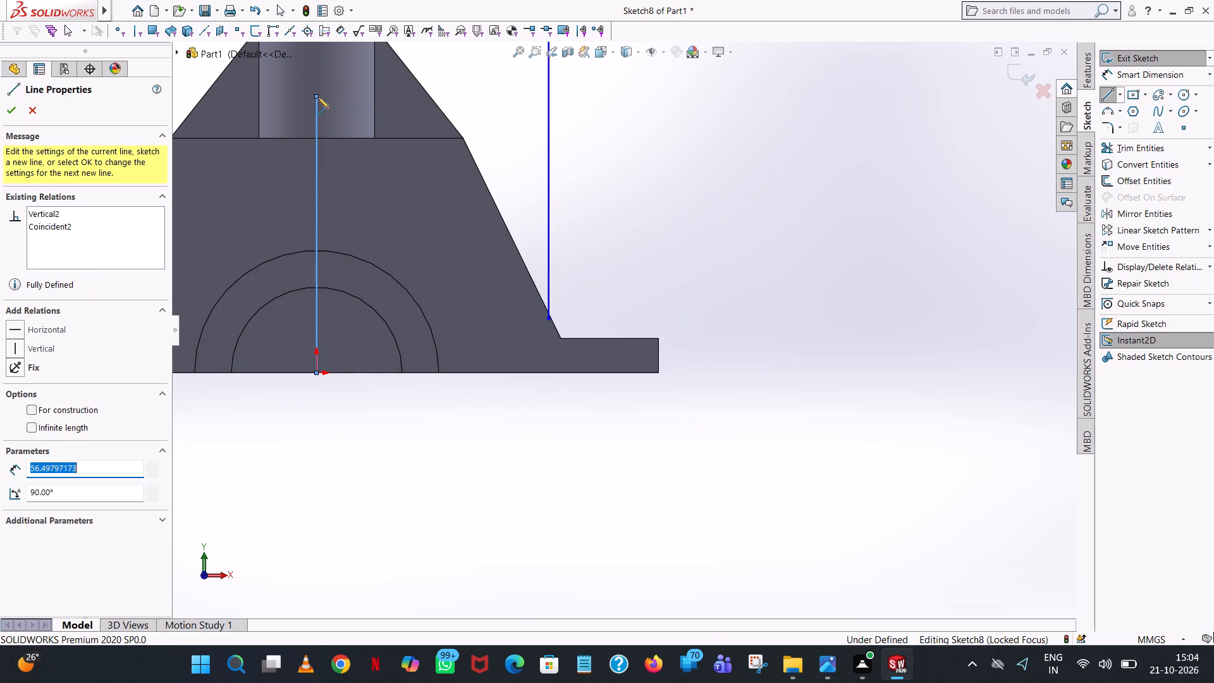
text(40)
key(Return)
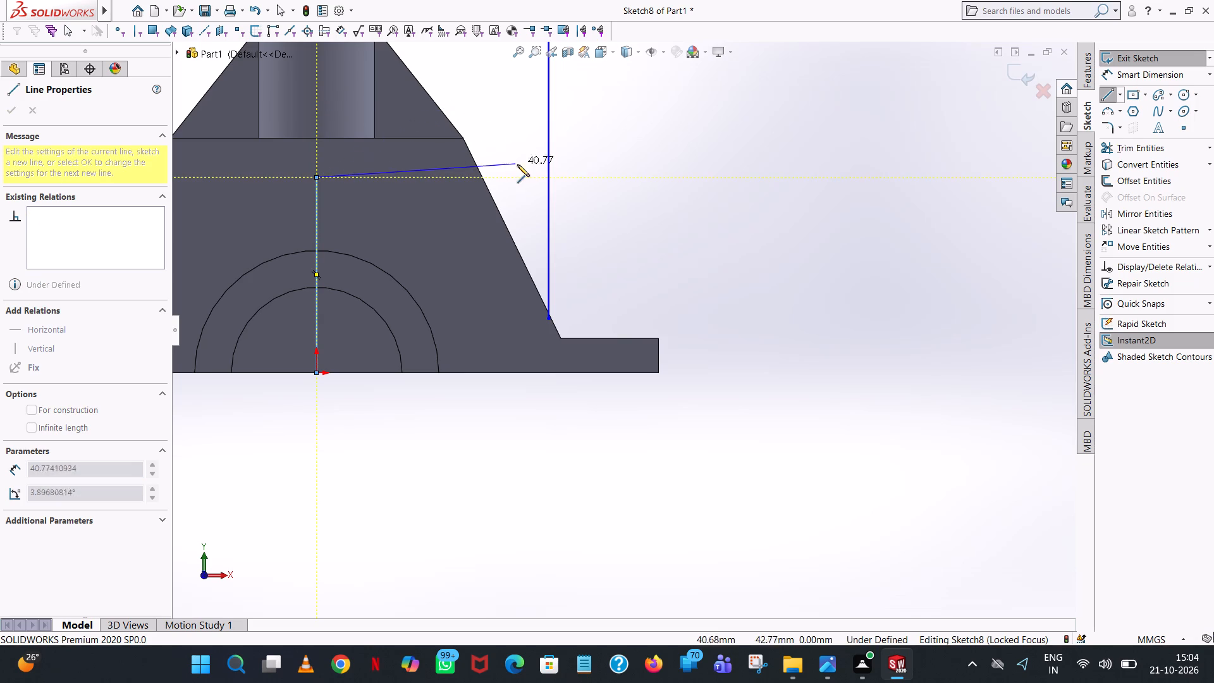
Draw a horizontal line about 50 mm long from the top of the 40 mm line, crossing the long vertical line.
click(560, 176)
right_click(560, 176)
click(582, 183)
Trim the horizontal line's overhang past the long vertical line and the part of that vertical line above the crossing.
scroll(589, 181, up, 4)
scroll(653, 291, down, 1)
click(1137, 149)
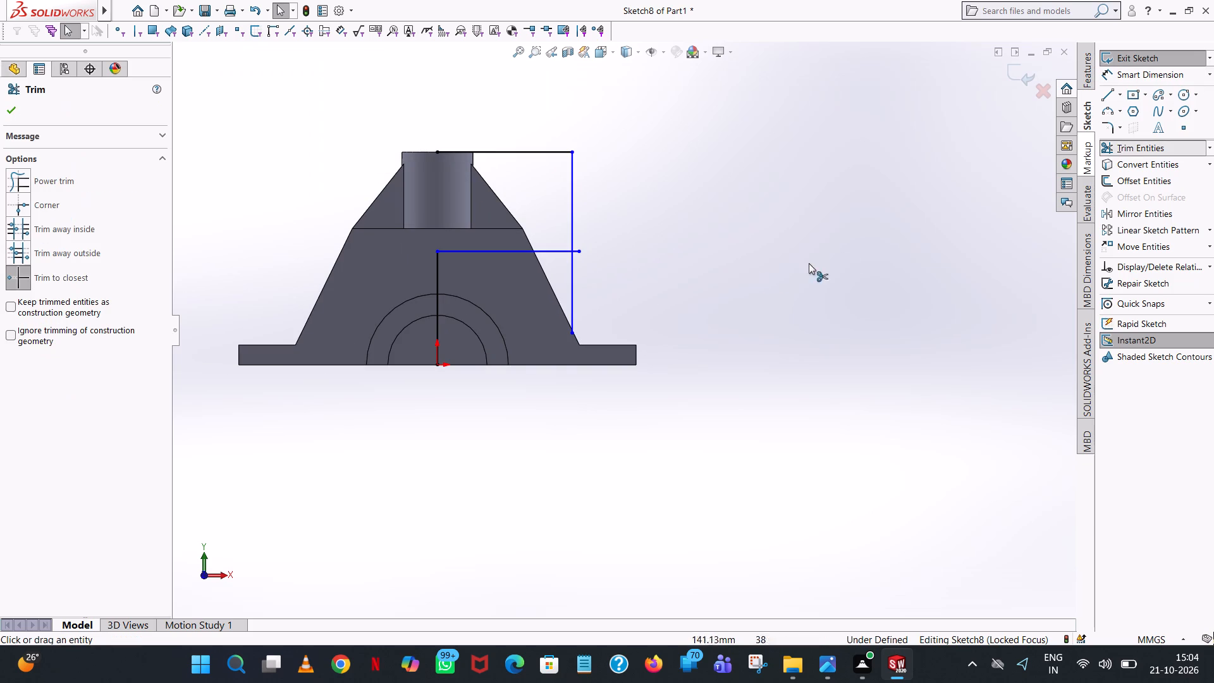
scroll(653, 277, down, 5)
click(454, 235)
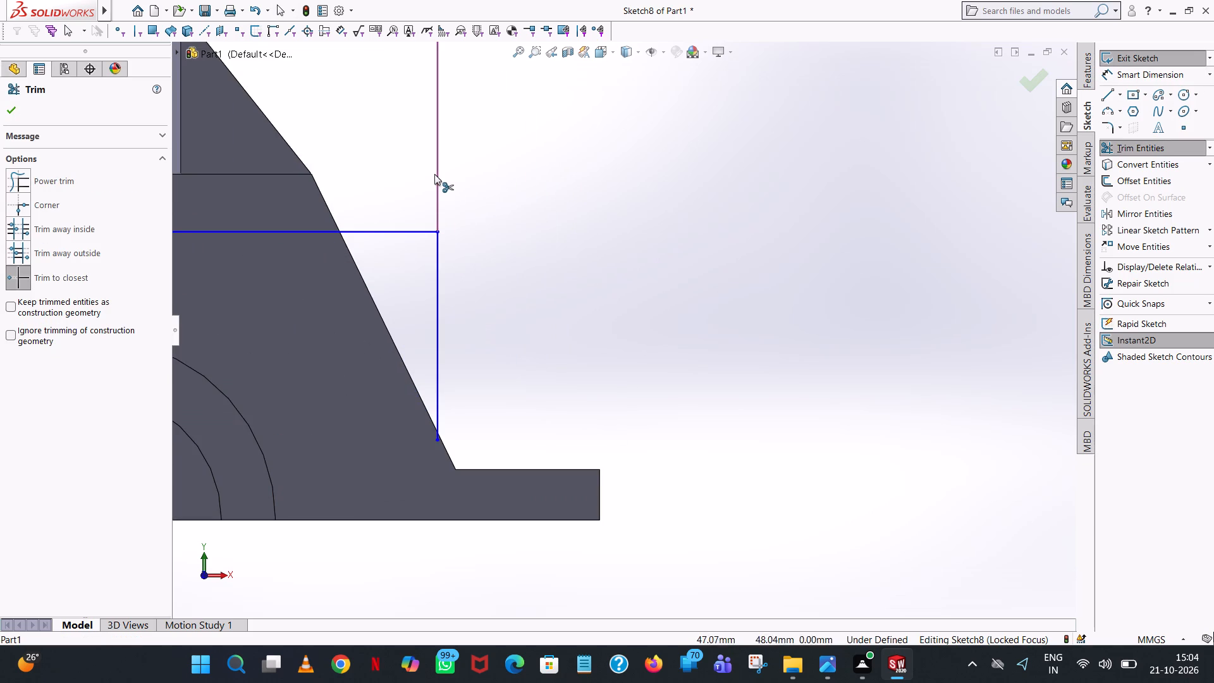
click(434, 174)
Draw a line about 31 mm long along the body's sloped edge, from the outer vertical line up to the lower horizontal line.
scroll(422, 185, up, 7)
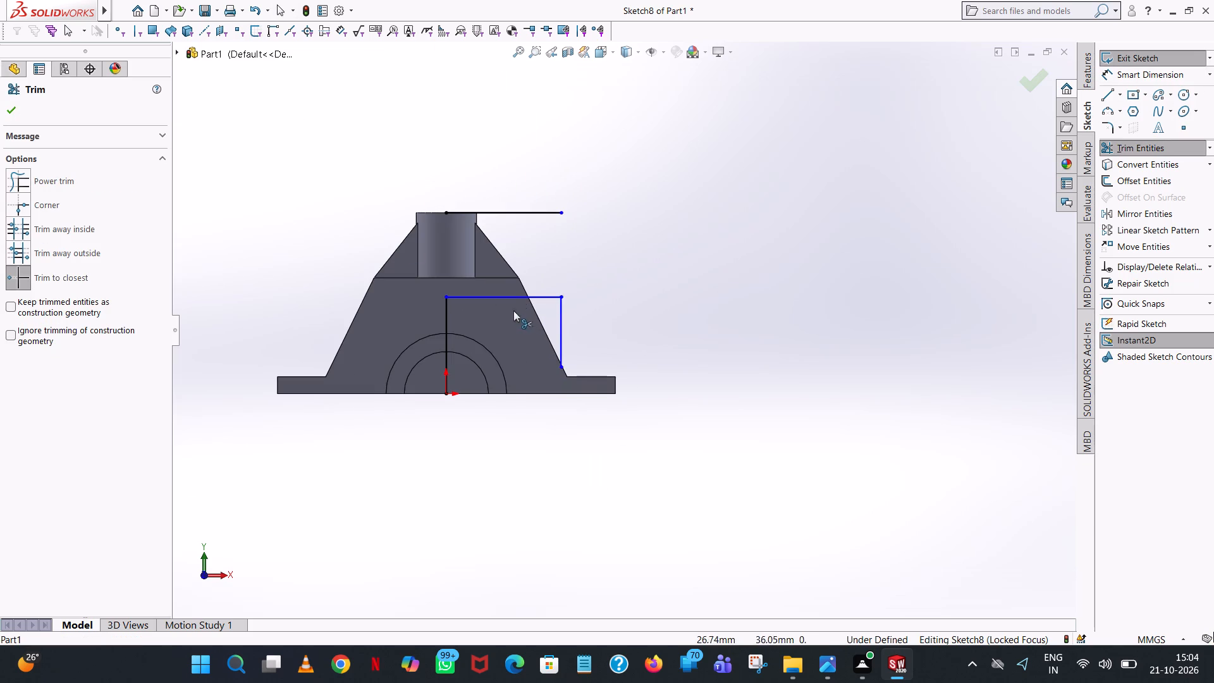
scroll(535, 329, down, 8)
click(1101, 92)
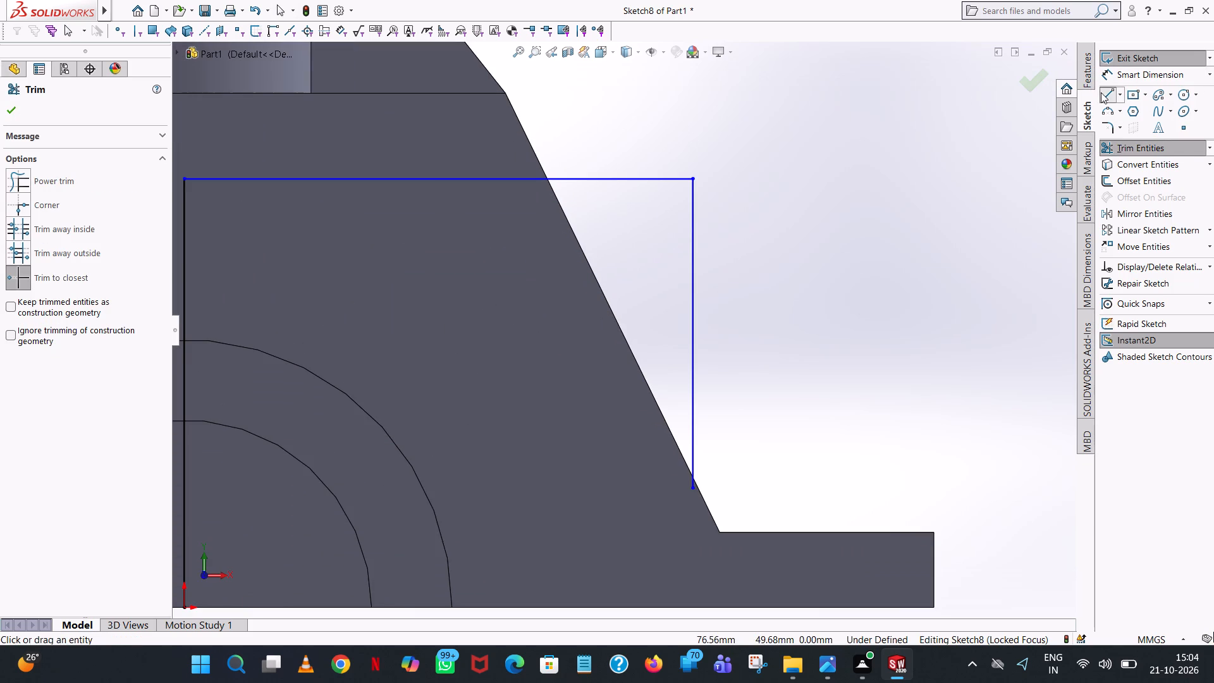
scroll(613, 253, down, 3)
scroll(723, 435, up, 4)
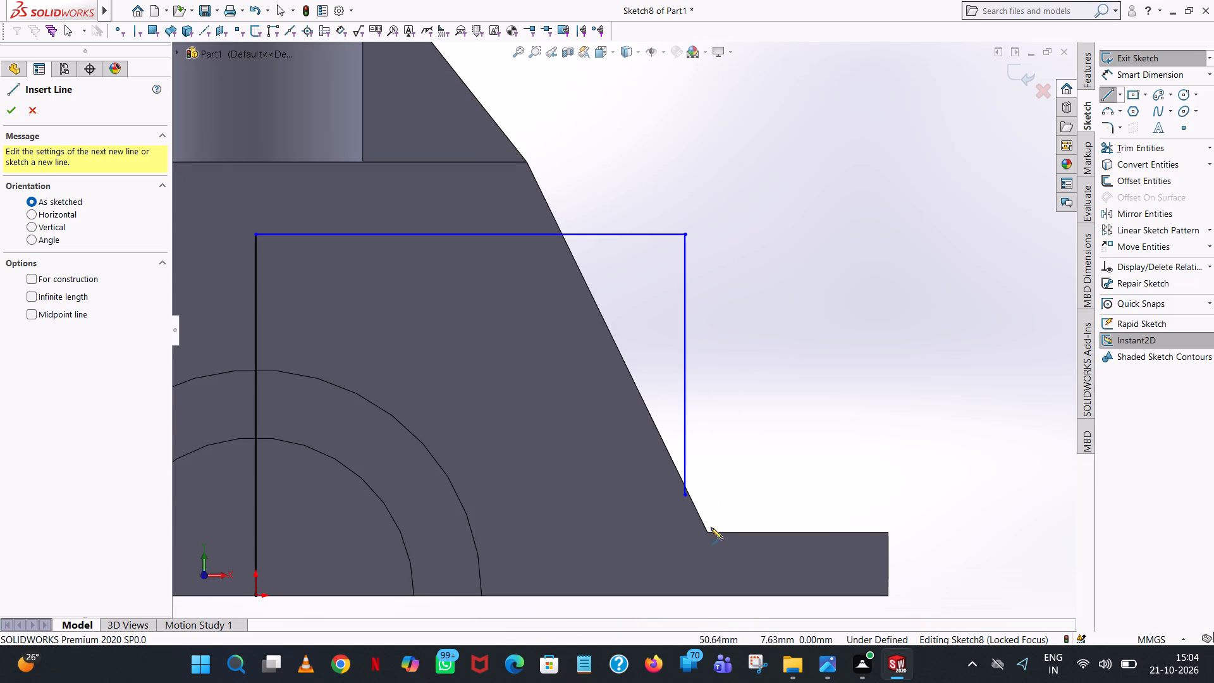
scroll(693, 519, down, 5)
scroll(658, 376, down, 4)
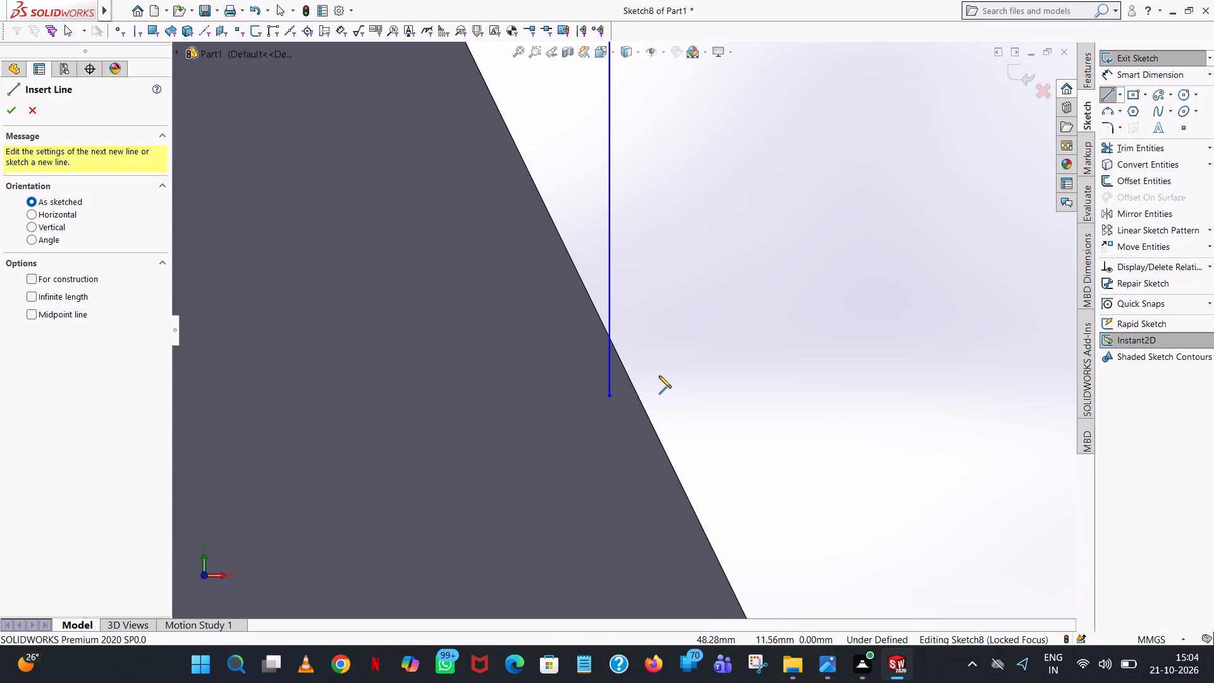
scroll(659, 376, down, 3)
scroll(583, 319, down, 6)
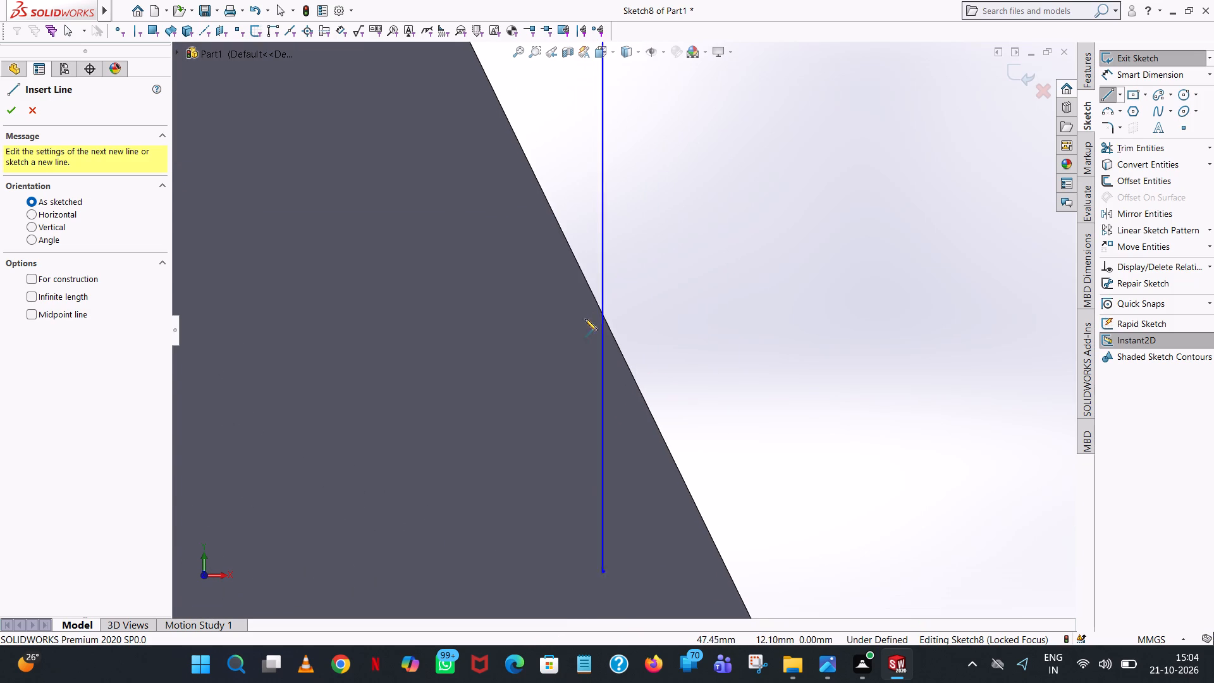
scroll(585, 319, down, 2)
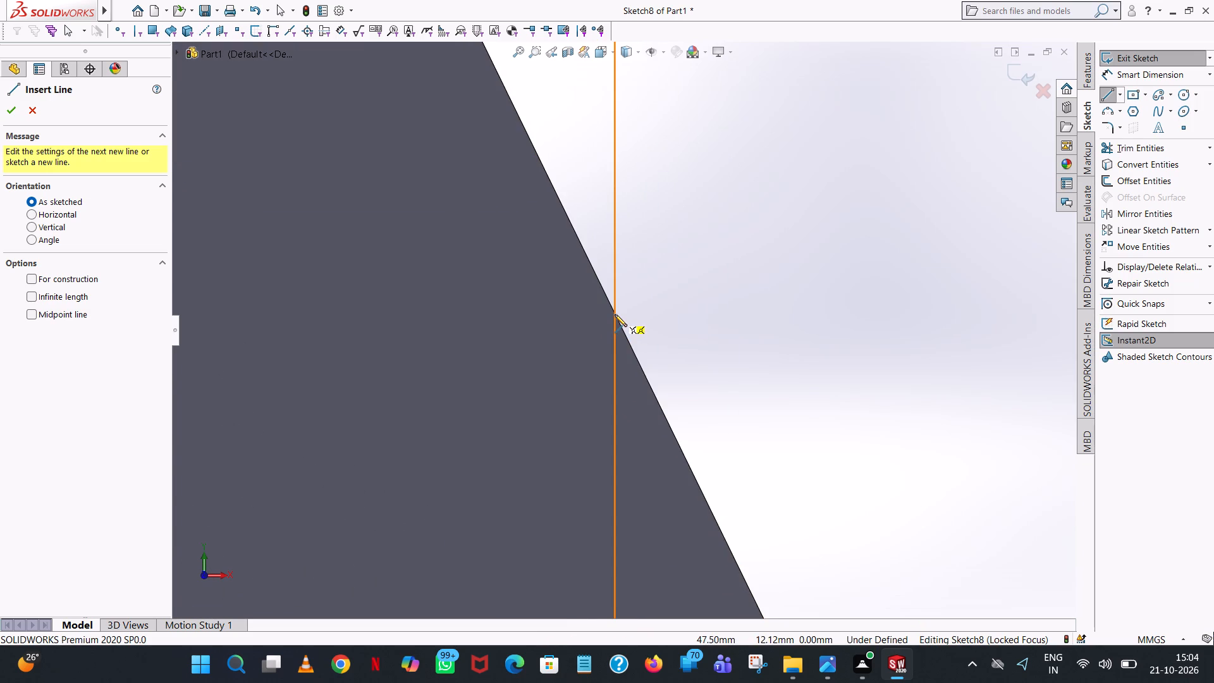
click(615, 313)
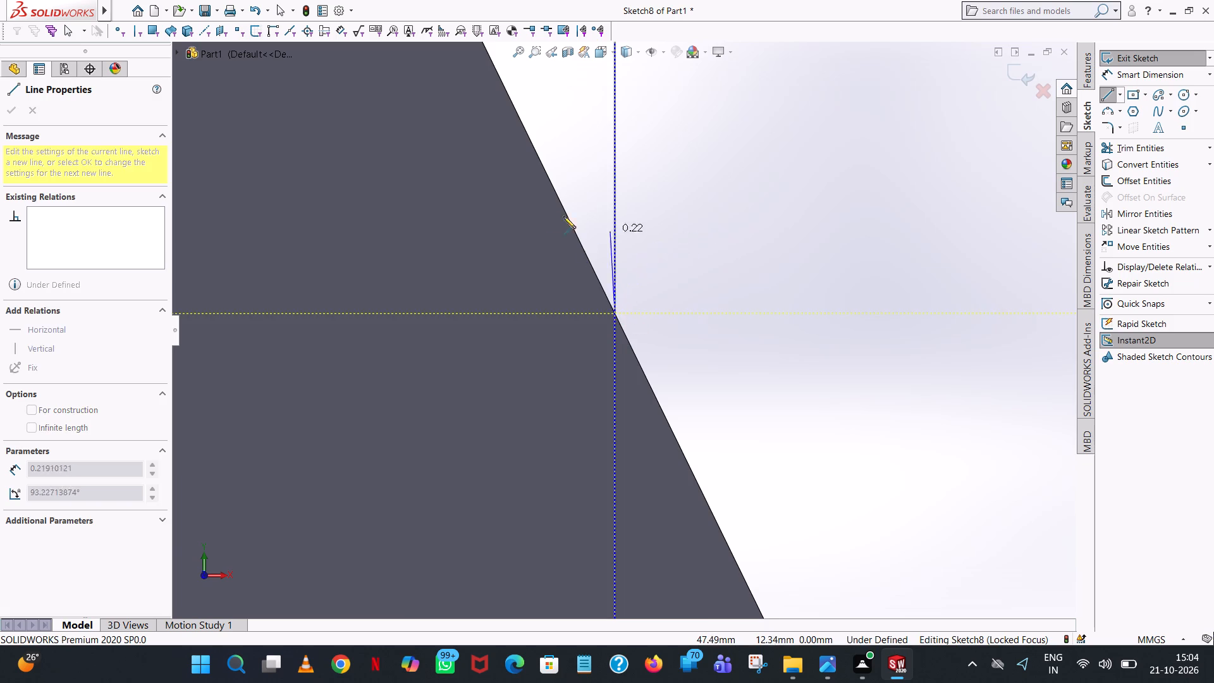
scroll(556, 198, up, 8)
scroll(556, 198, up, 15)
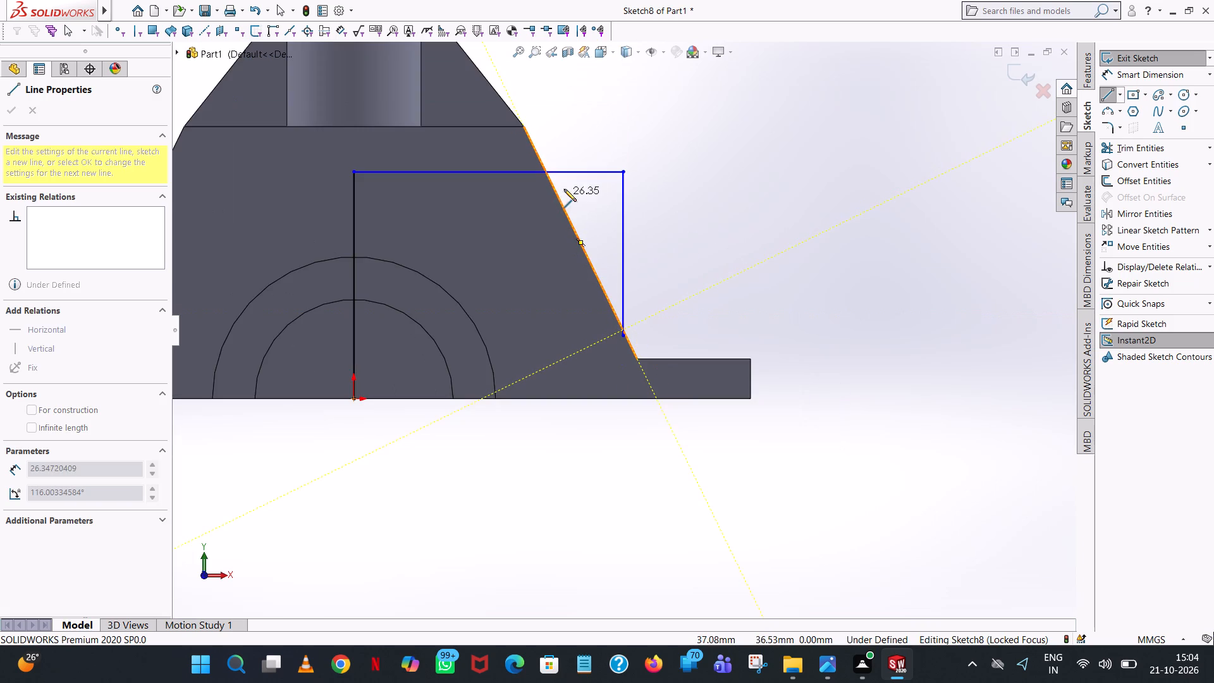
scroll(546, 181, down, 8)
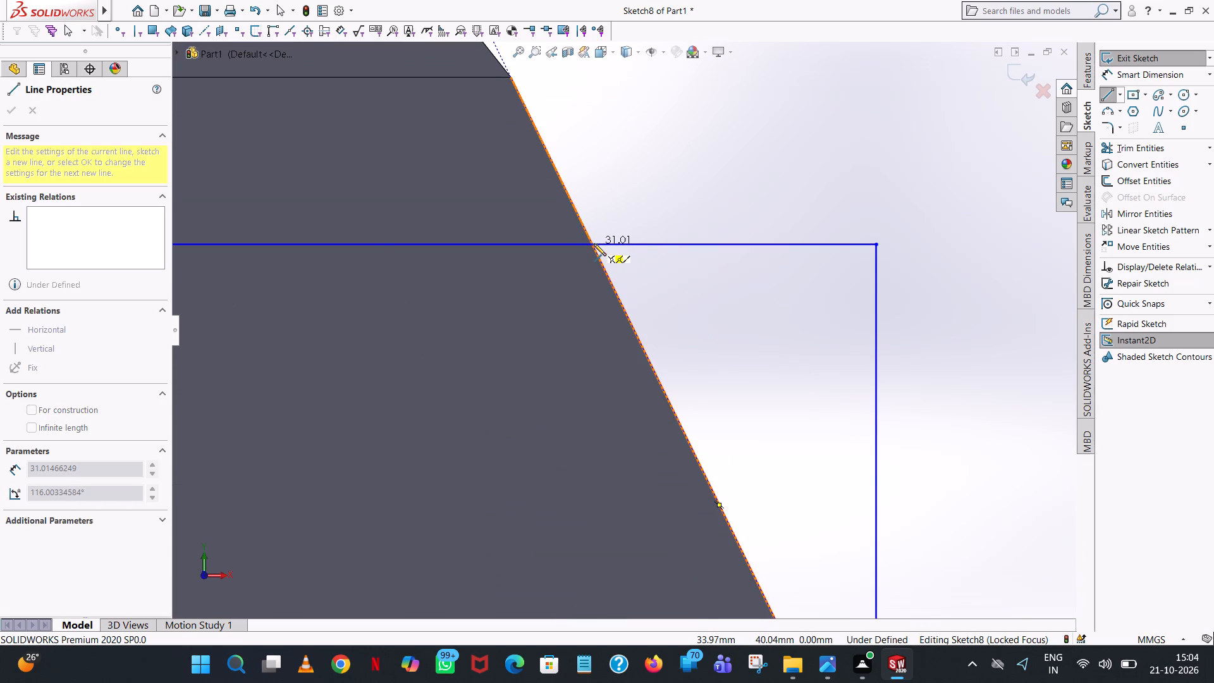
click(591, 243)
right_click(591, 243)
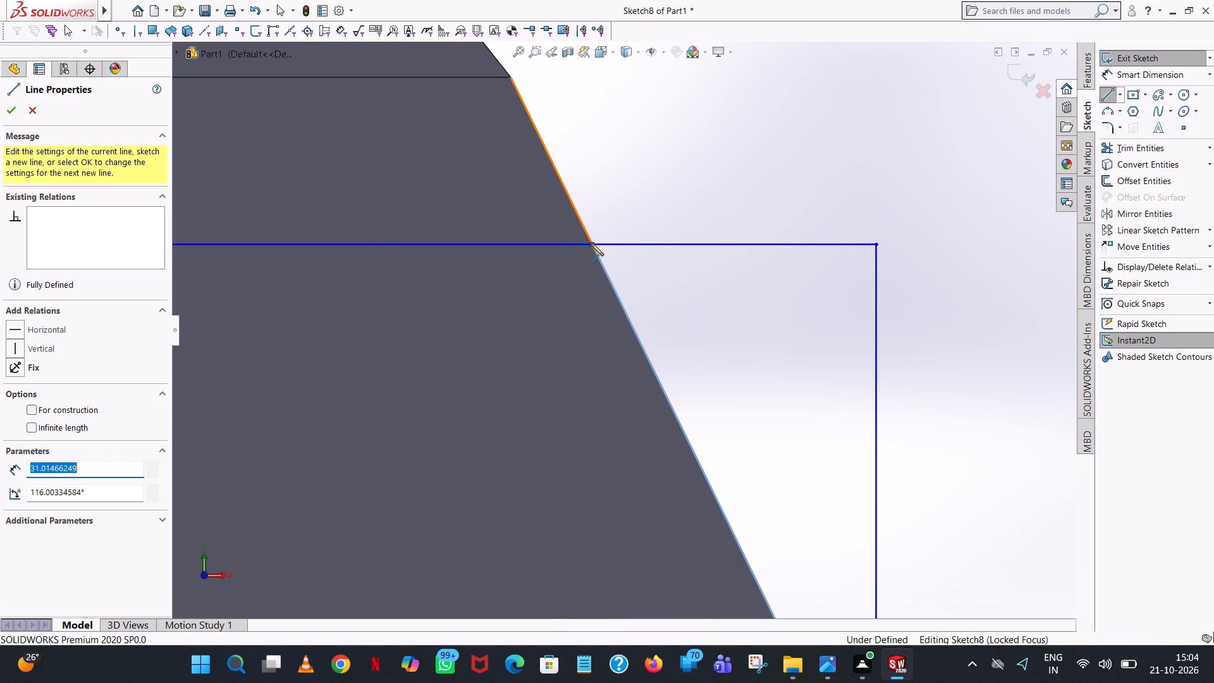
click(638, 259)
scroll(613, 277, down, 8)
scroll(613, 277, up, 3)
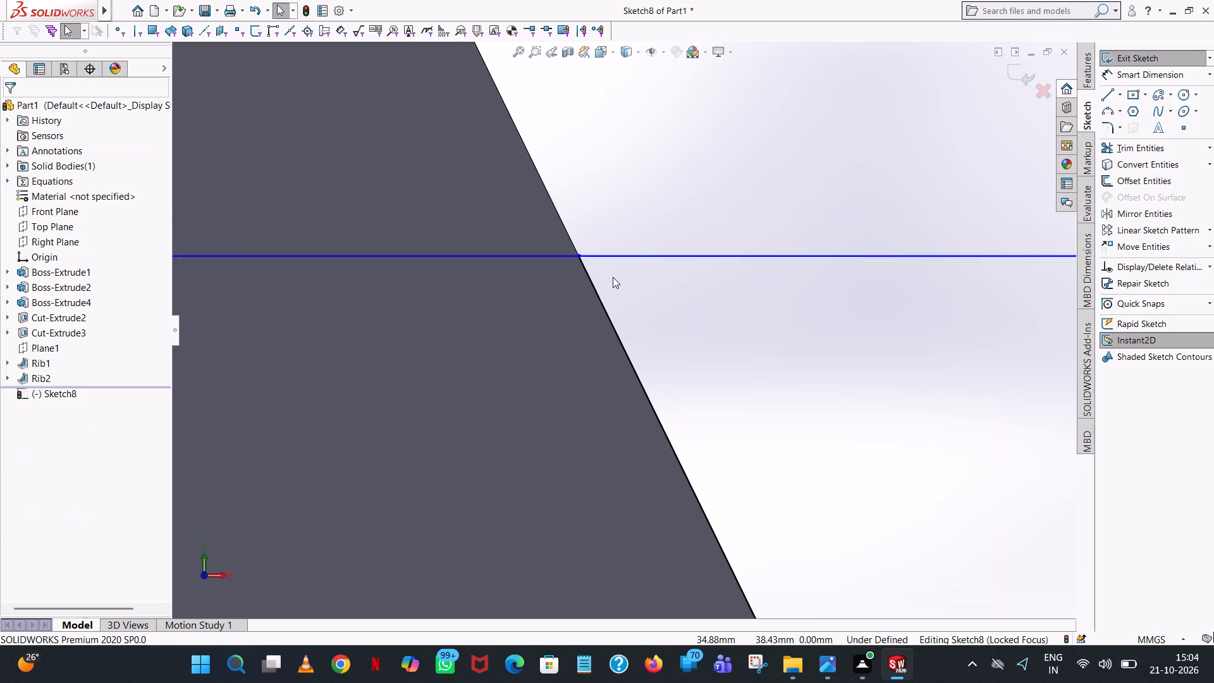
Trim away the lower horizontal line's portion inside the body and the 40 mm vertical line rising from the origin.
scroll(613, 277, up, 18)
click(1139, 147)
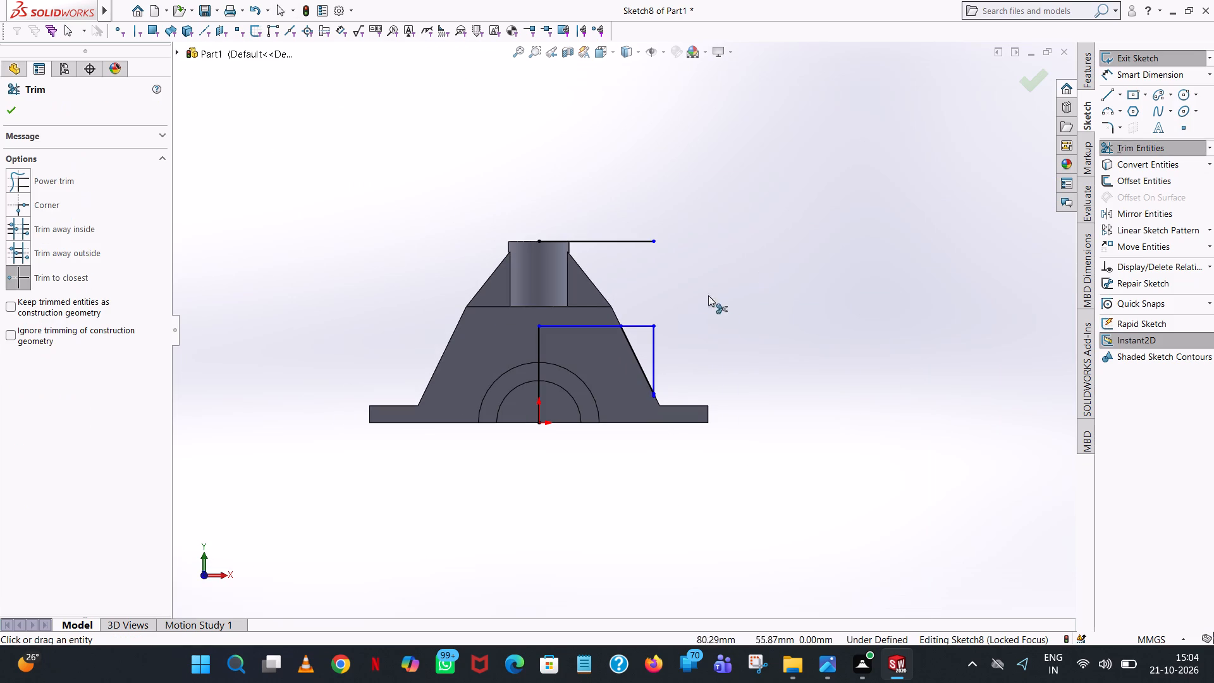
click(586, 326)
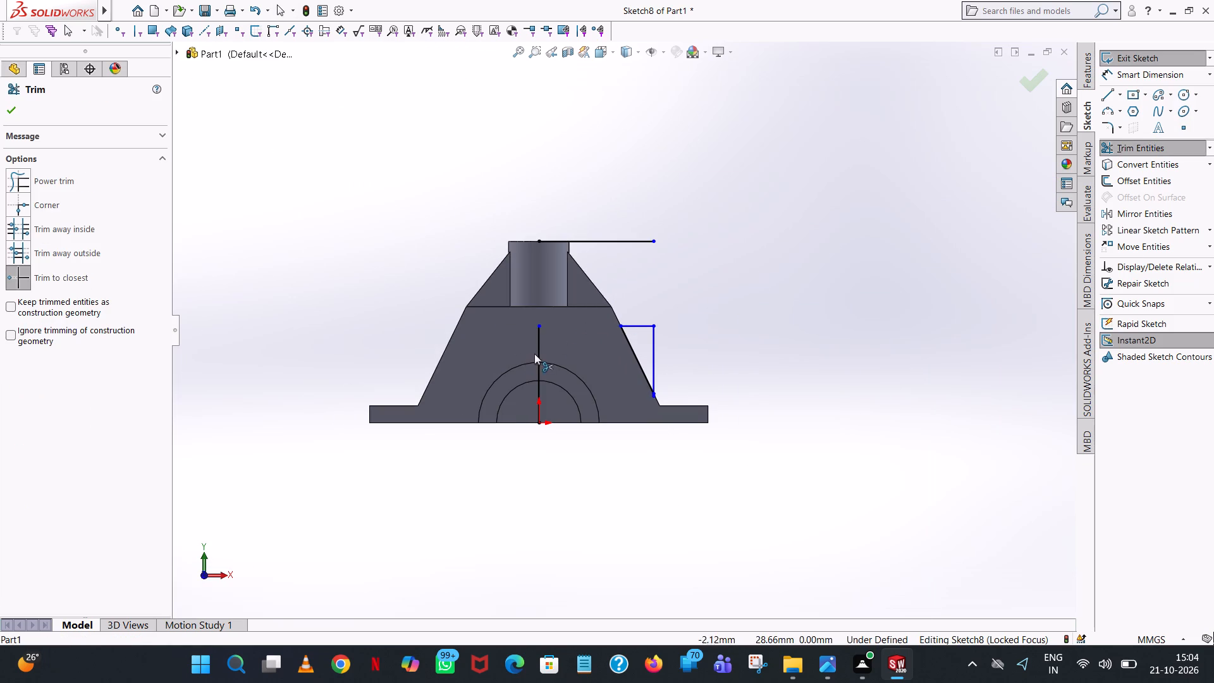
click(538, 354)
Trim the outer vertical line's short overhang below its crossing with the line along the body's sloped edge.
scroll(690, 379, down, 3)
scroll(601, 445, down, 6)
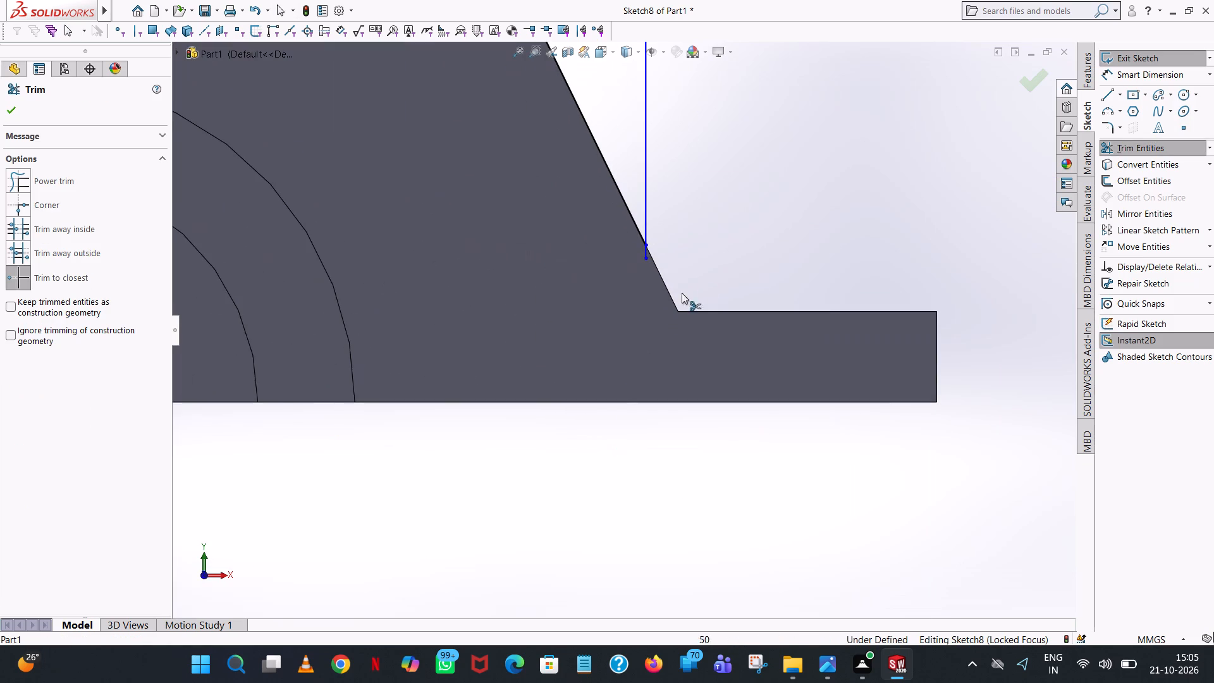
click(644, 258)
scroll(645, 258, down, 19)
scroll(789, 226, down, 6)
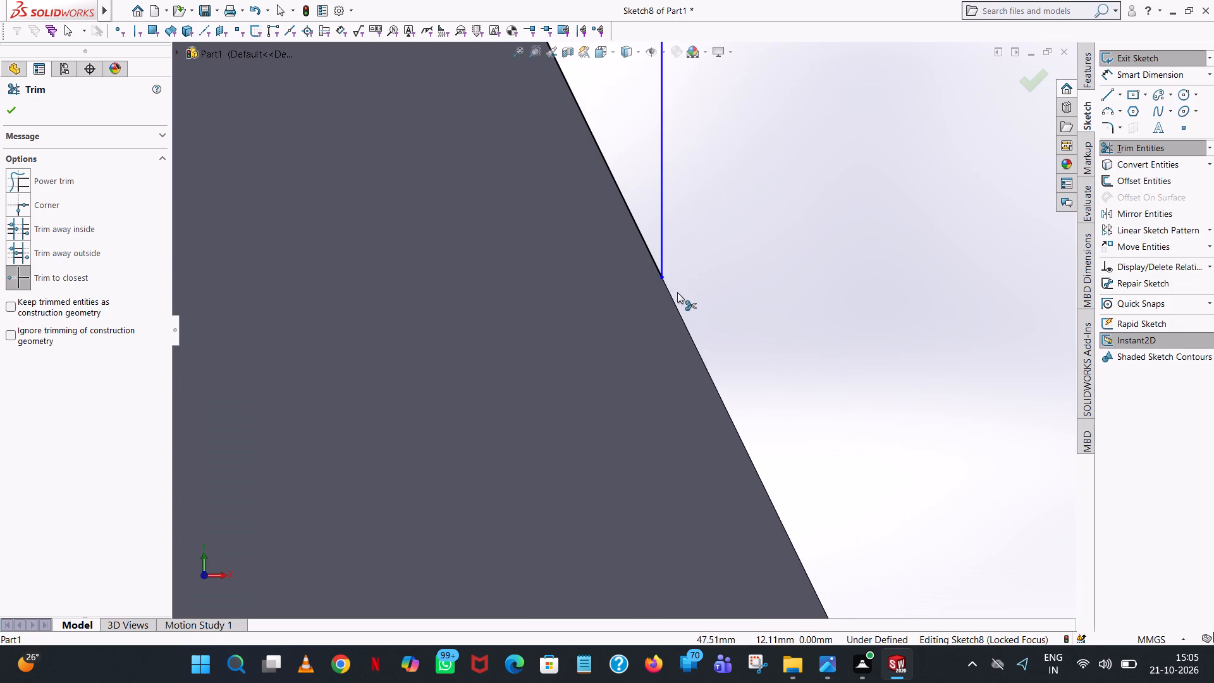
scroll(677, 292, down, 6)
scroll(677, 292, up, 12)
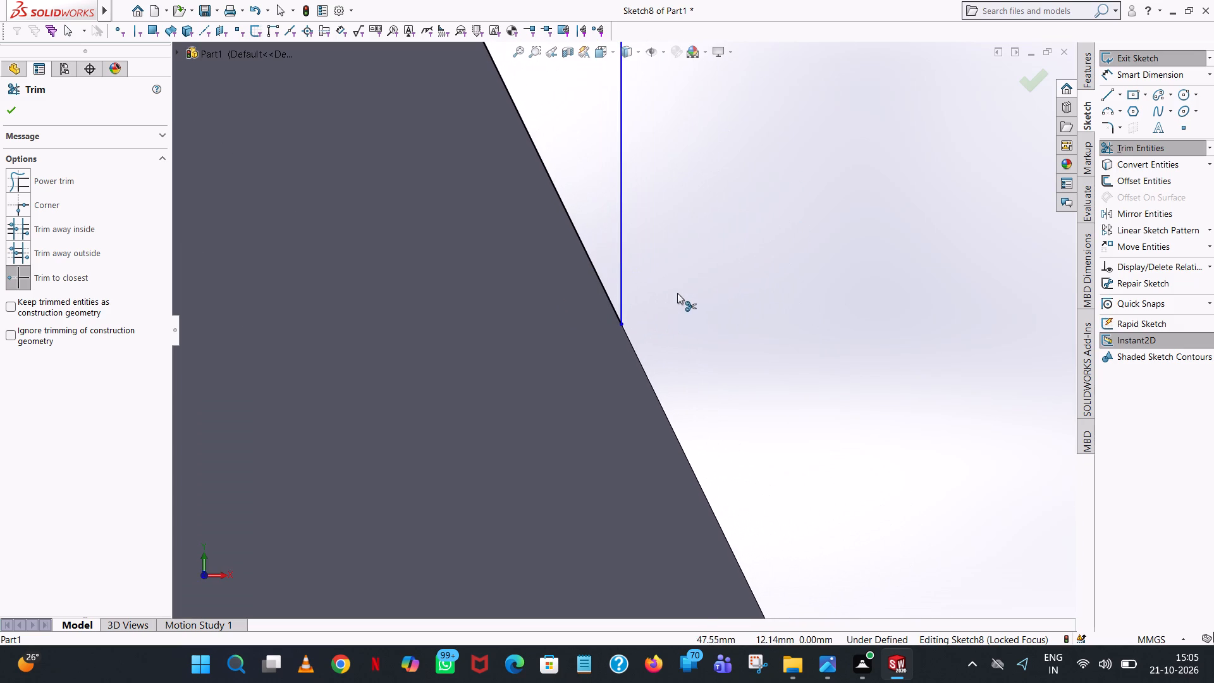
scroll(677, 293, up, 20)
scroll(677, 293, up, 12)
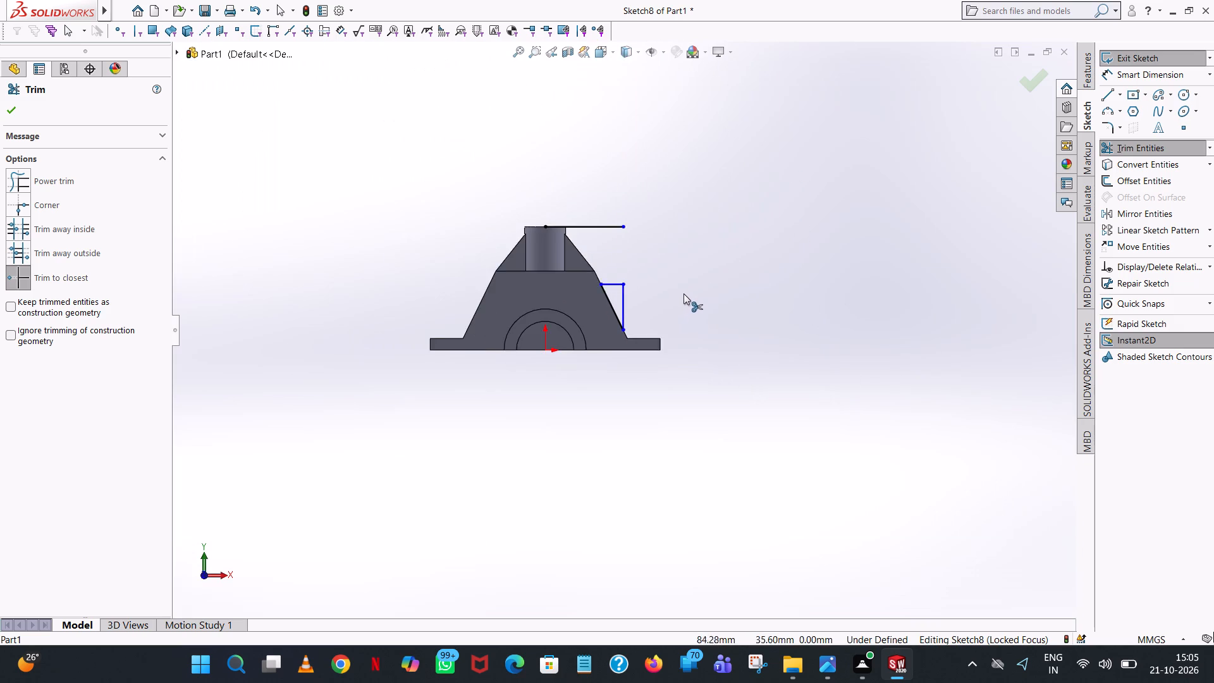
Trim away the upper horizontal line at the boss's top, leaving only the closed triangular profile, and finish trimming.
middle_drag(678, 299, 607, 354)
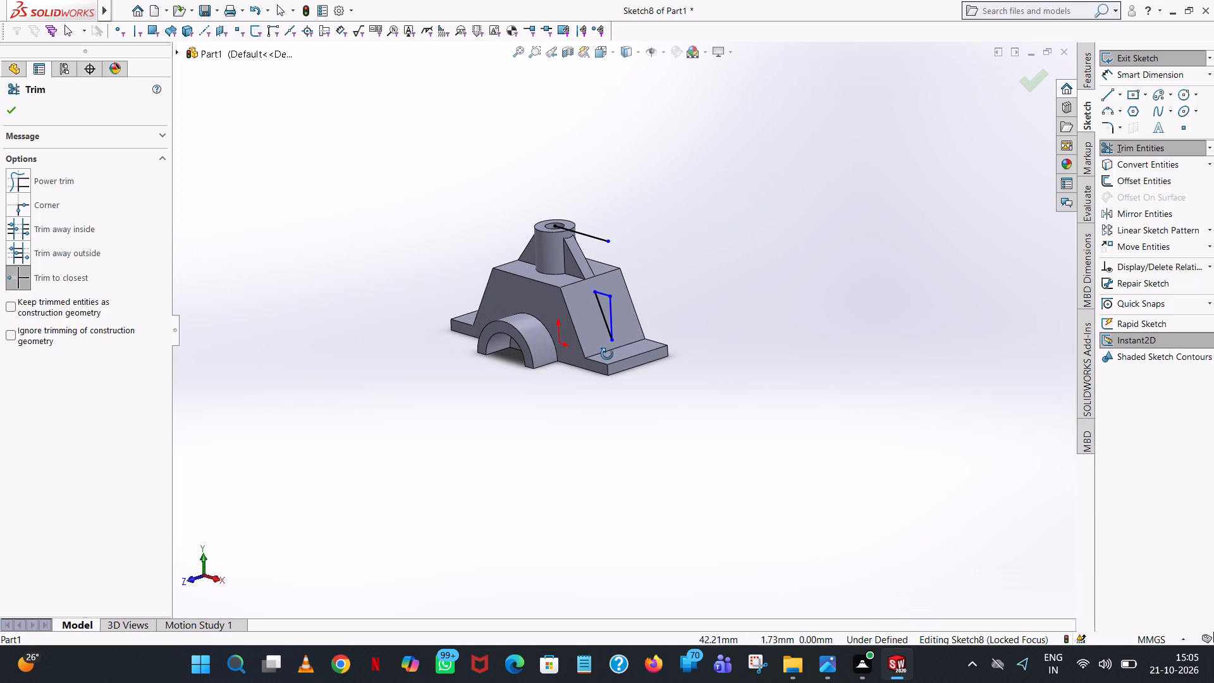
middle_drag(607, 354, 606, 354)
click(589, 237)
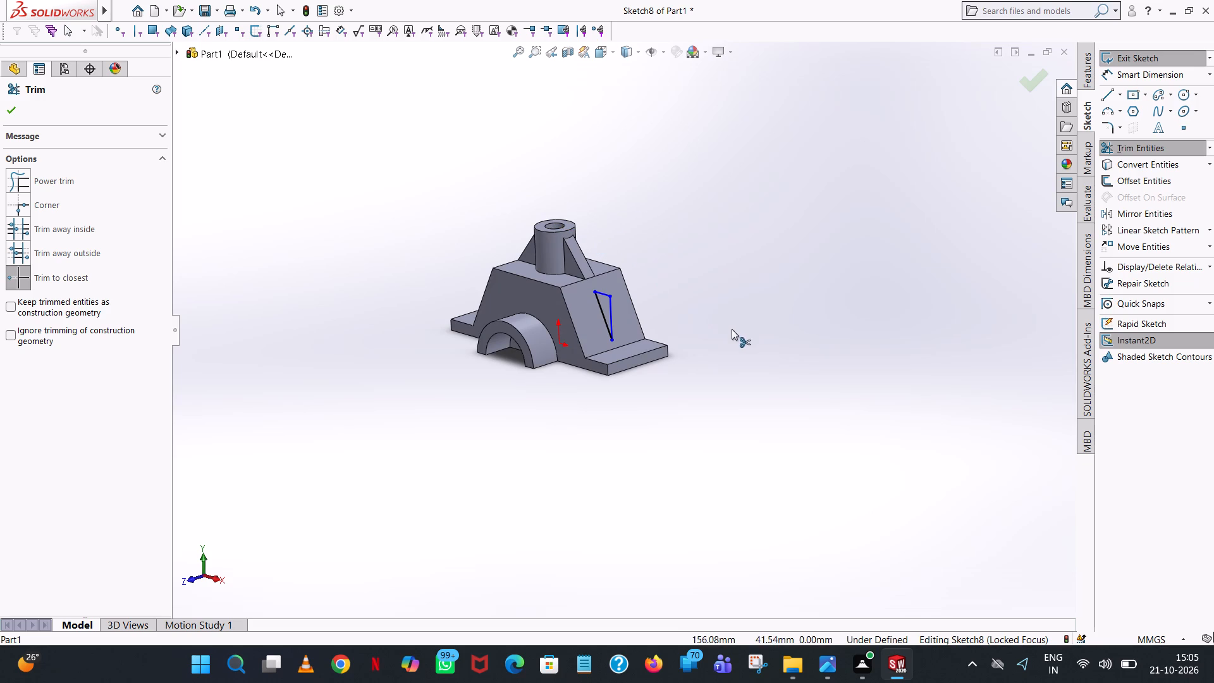
middle_drag(732, 329, 793, 304)
scroll(732, 329, up, 1)
scroll(626, 317, down, 7)
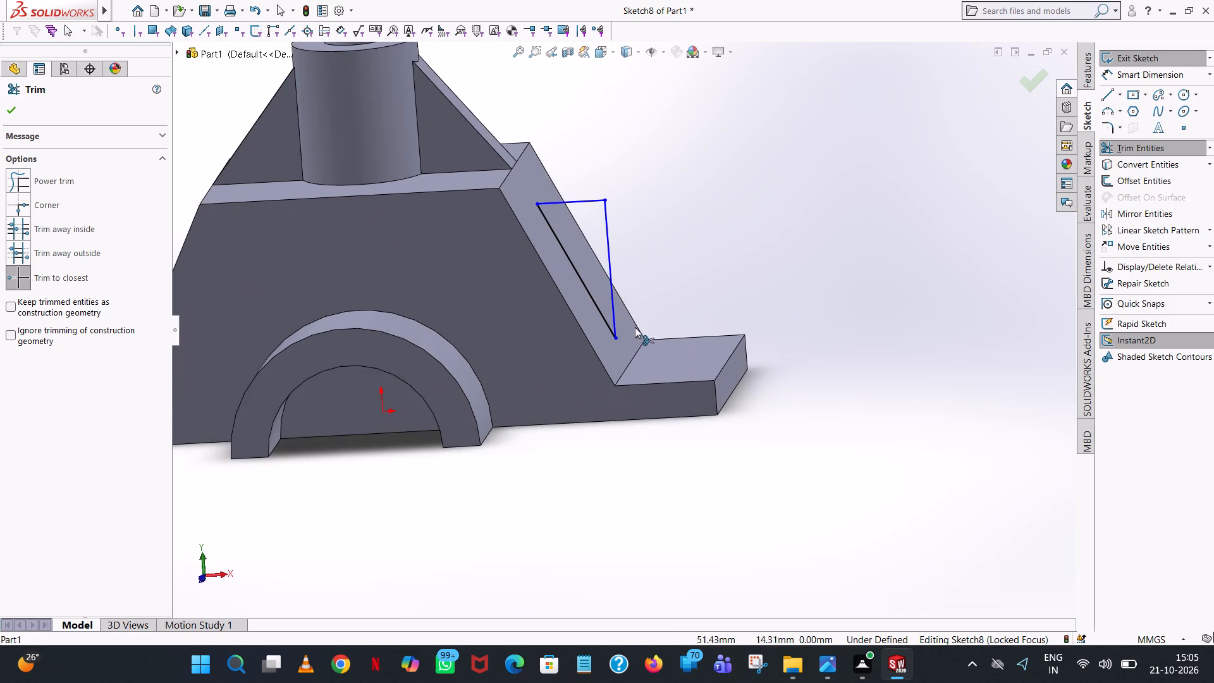
scroll(632, 345, down, 6)
scroll(632, 346, up, 12)
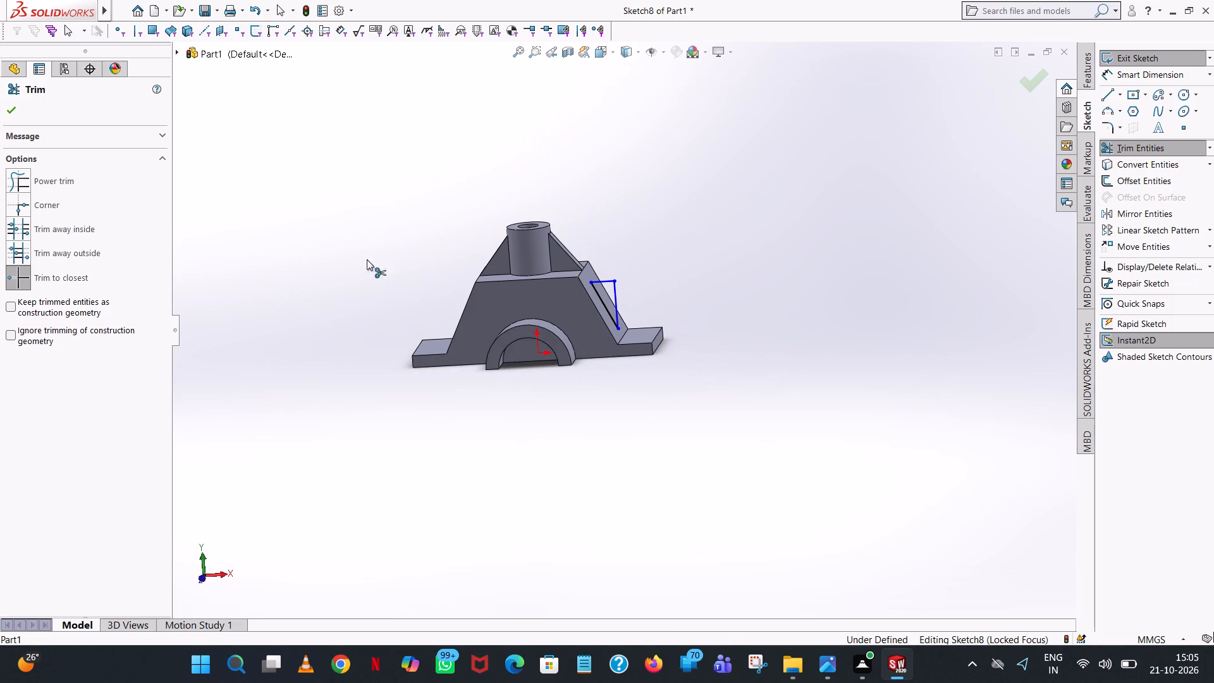
click(10, 115)
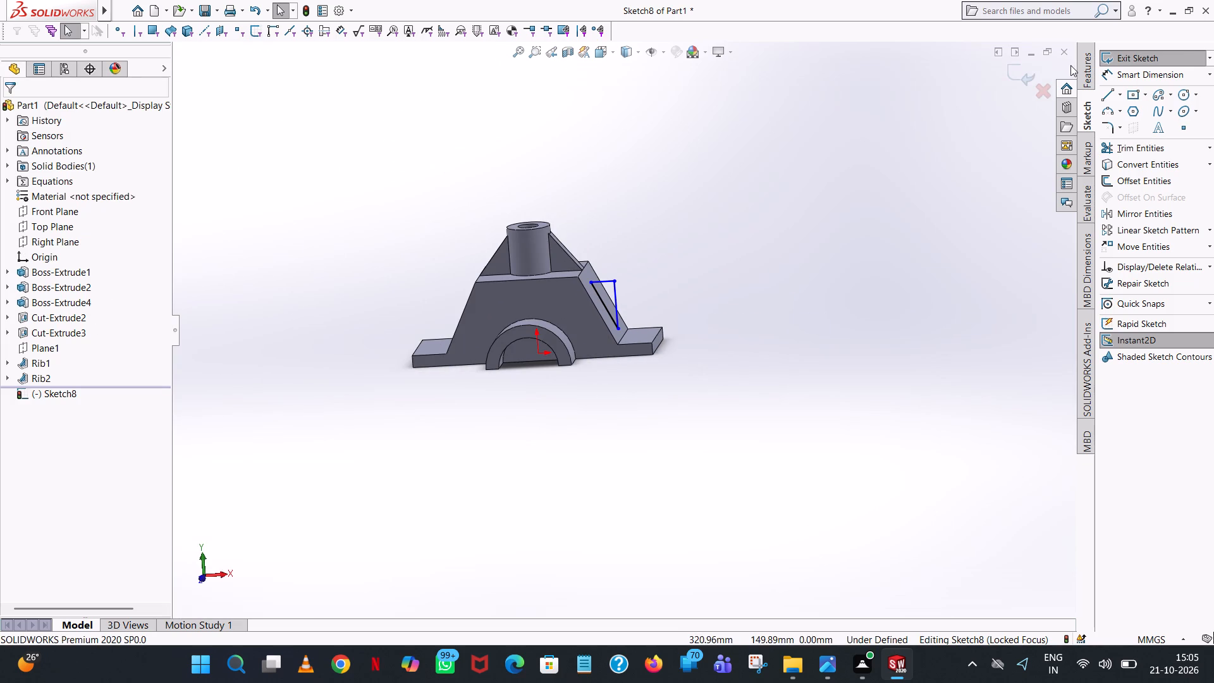
Extrude the triangular profile as a boss with a Mid Plane end condition, a 15 mm depth and merged result.
click(1083, 70)
click(1131, 54)
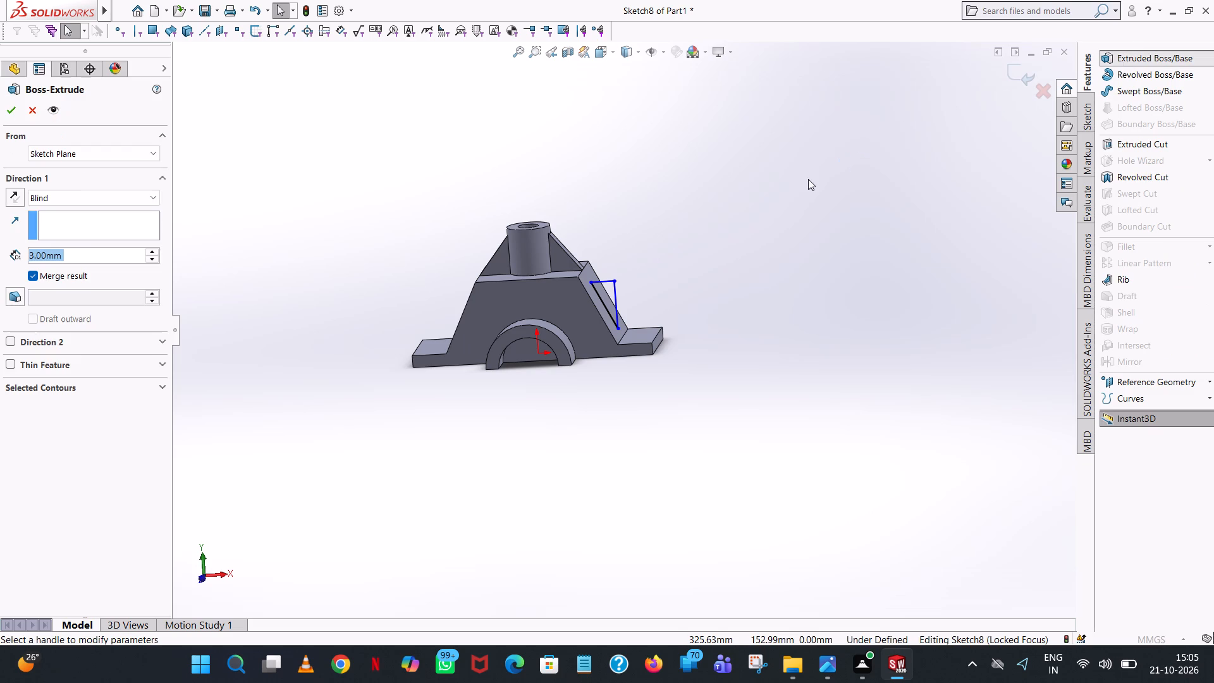
click(55, 197)
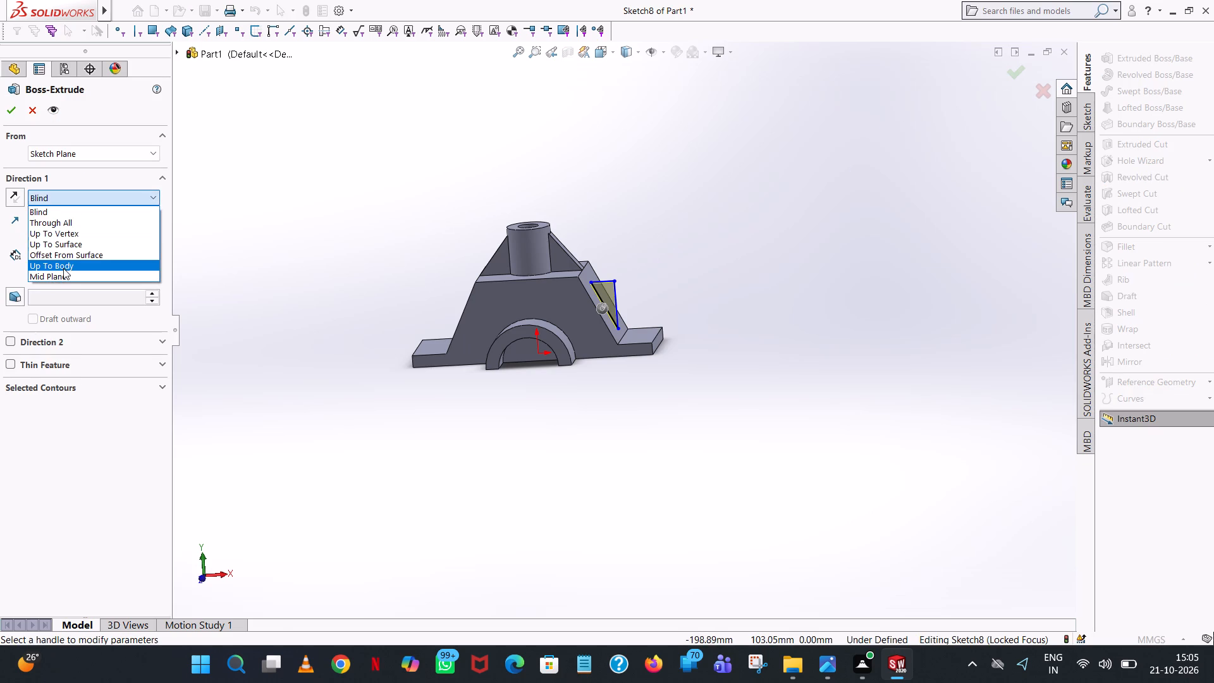
click(63, 268)
click(78, 154)
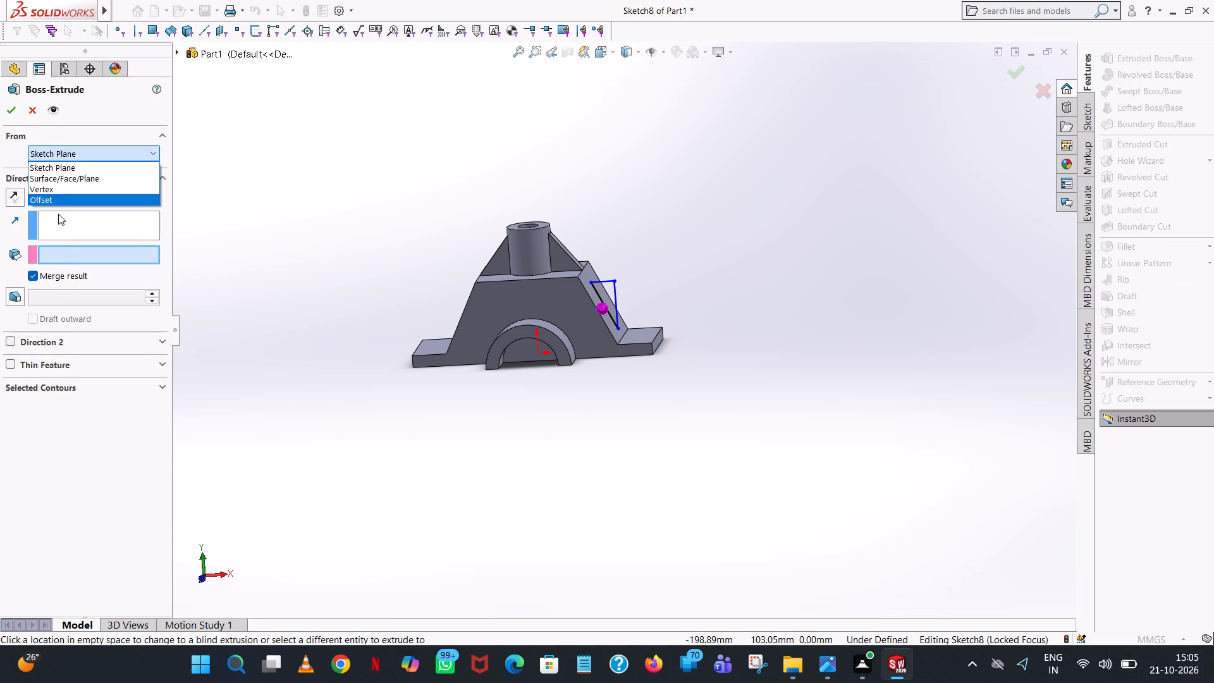
click(293, 186)
click(90, 196)
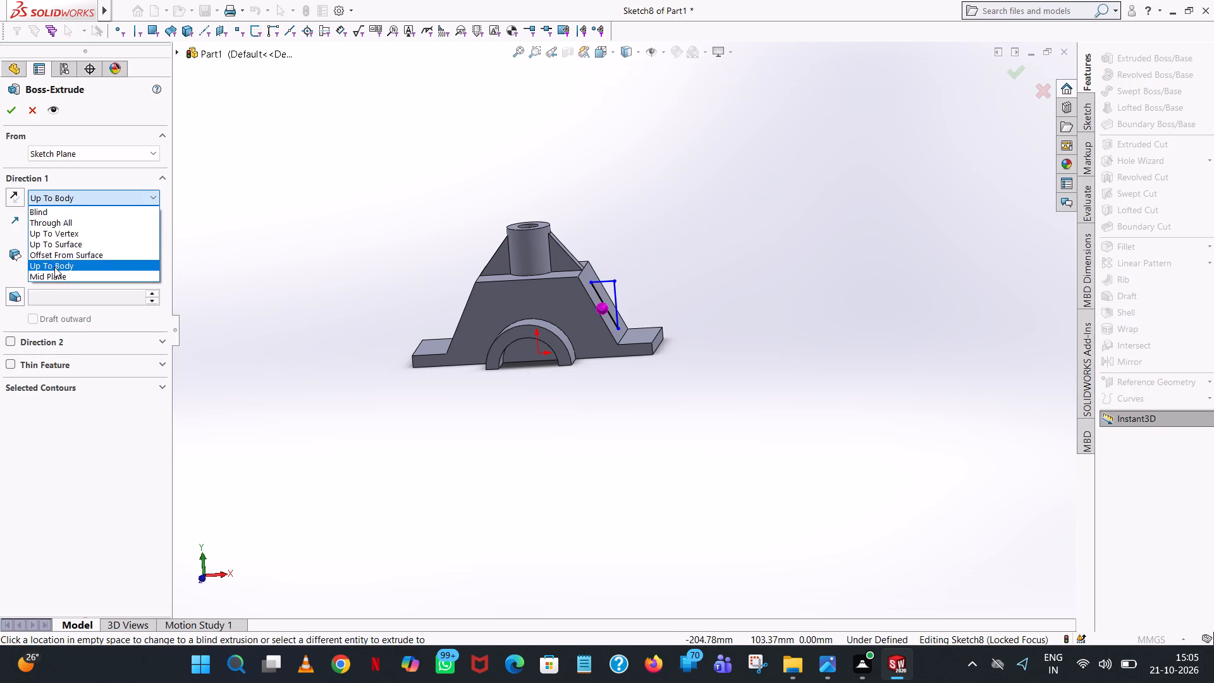
click(49, 274)
middle_drag(661, 227, 589, 247)
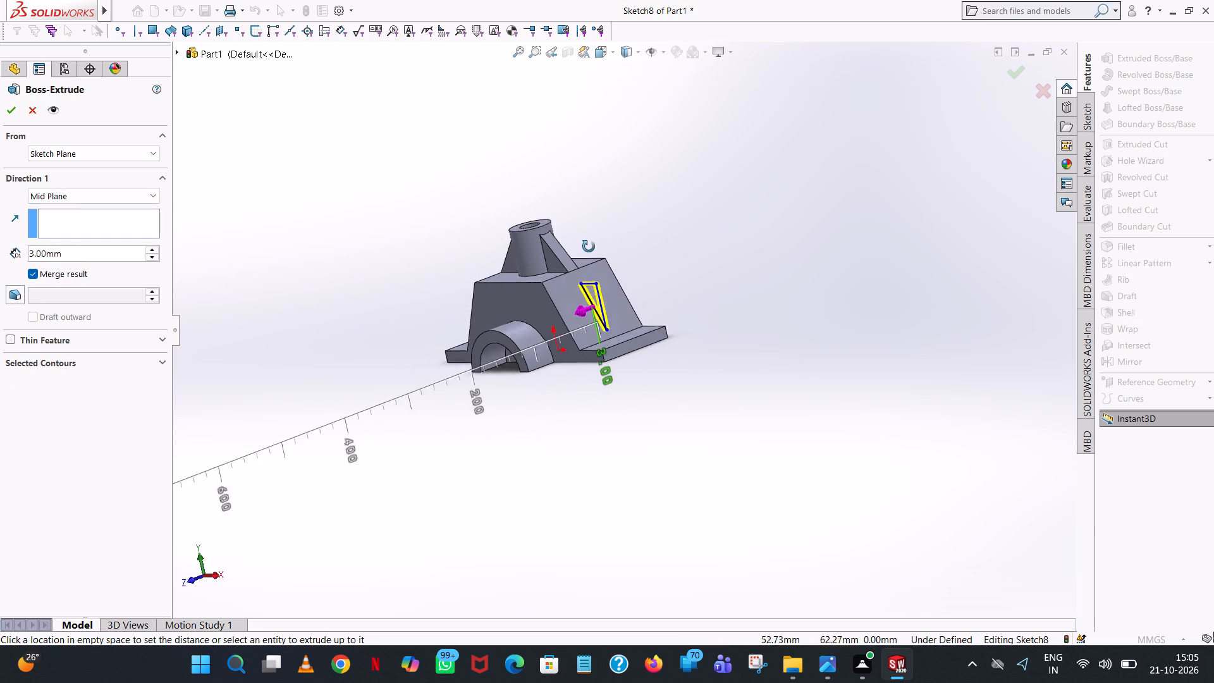
middle_drag(589, 247, 560, 267)
scroll(567, 306, down, 8)
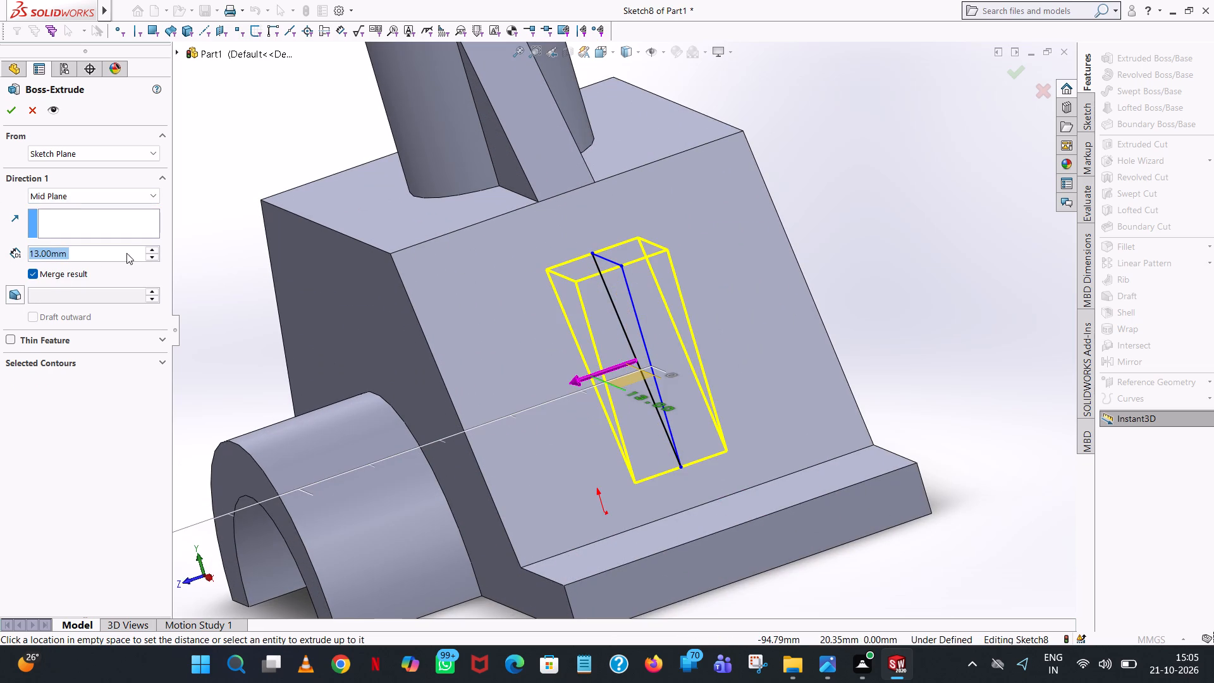
click(149, 250)
middle_drag(230, 238, 293, 180)
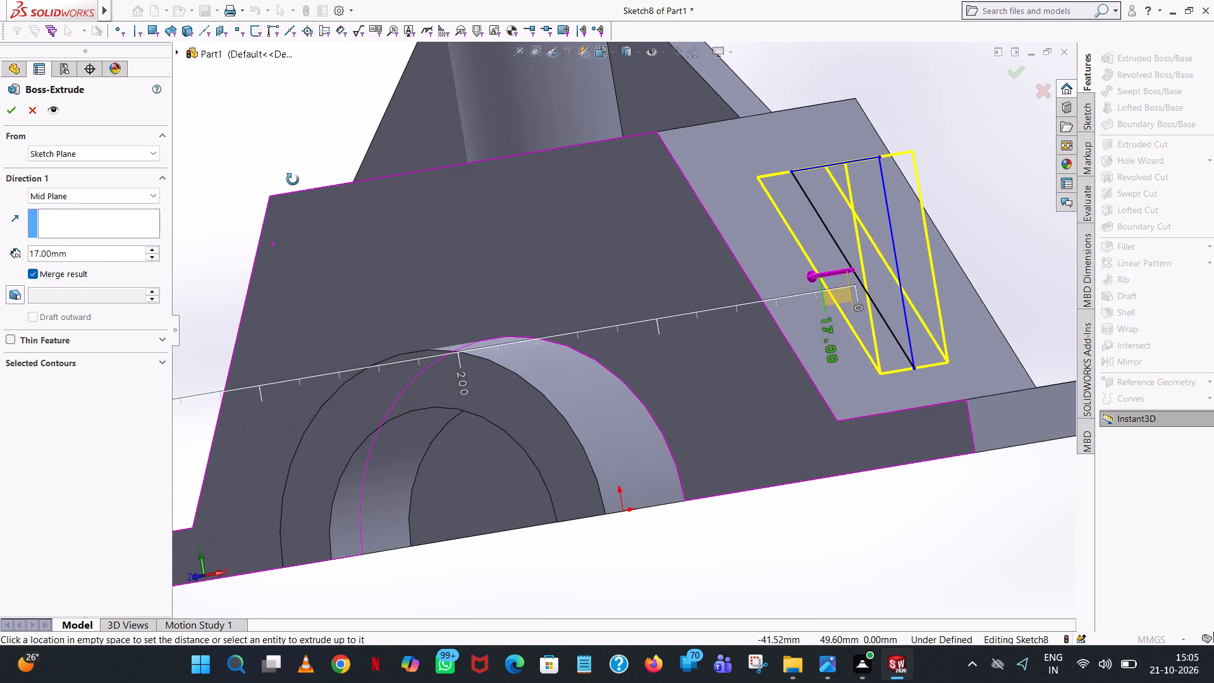
middle_drag(293, 180, 293, 180)
click(371, 174)
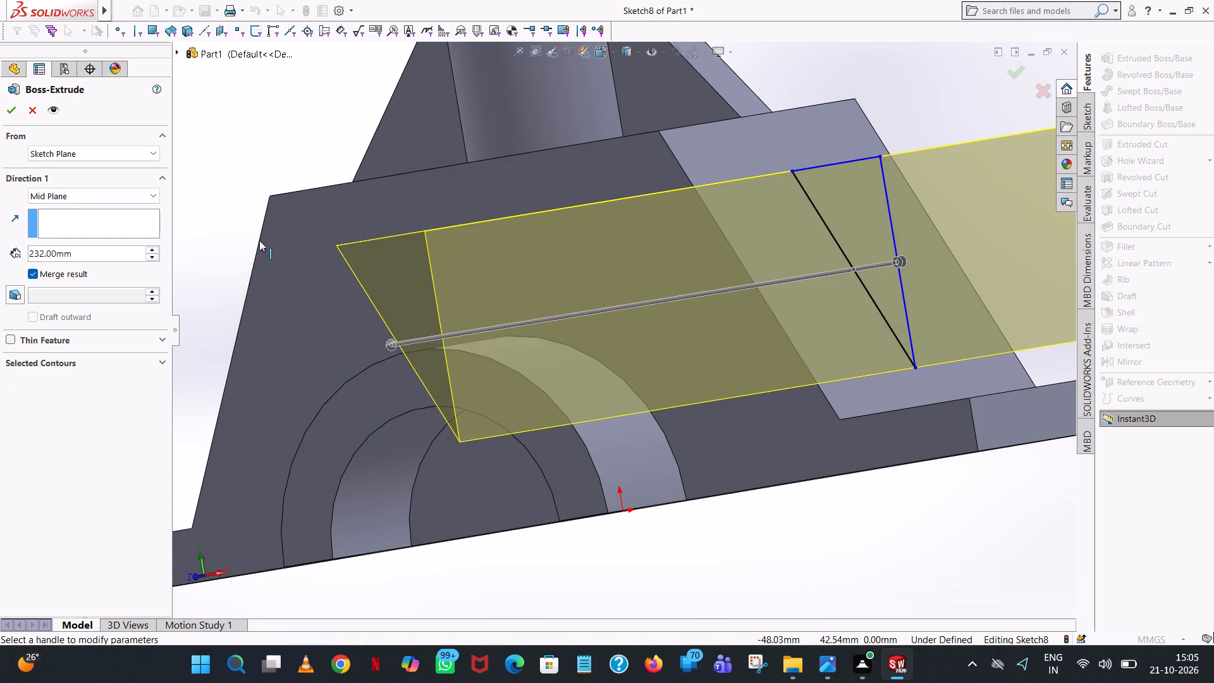
scroll(261, 239, up, 1)
double_click(89, 254)
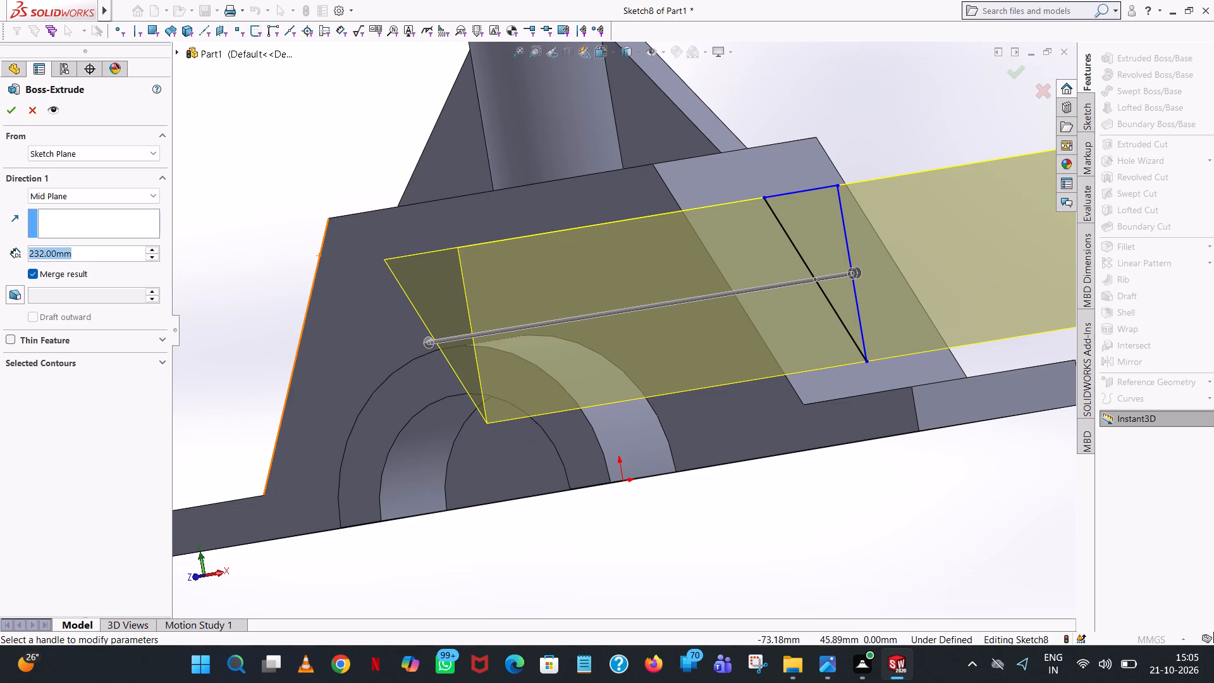
text(15)
key(Return)
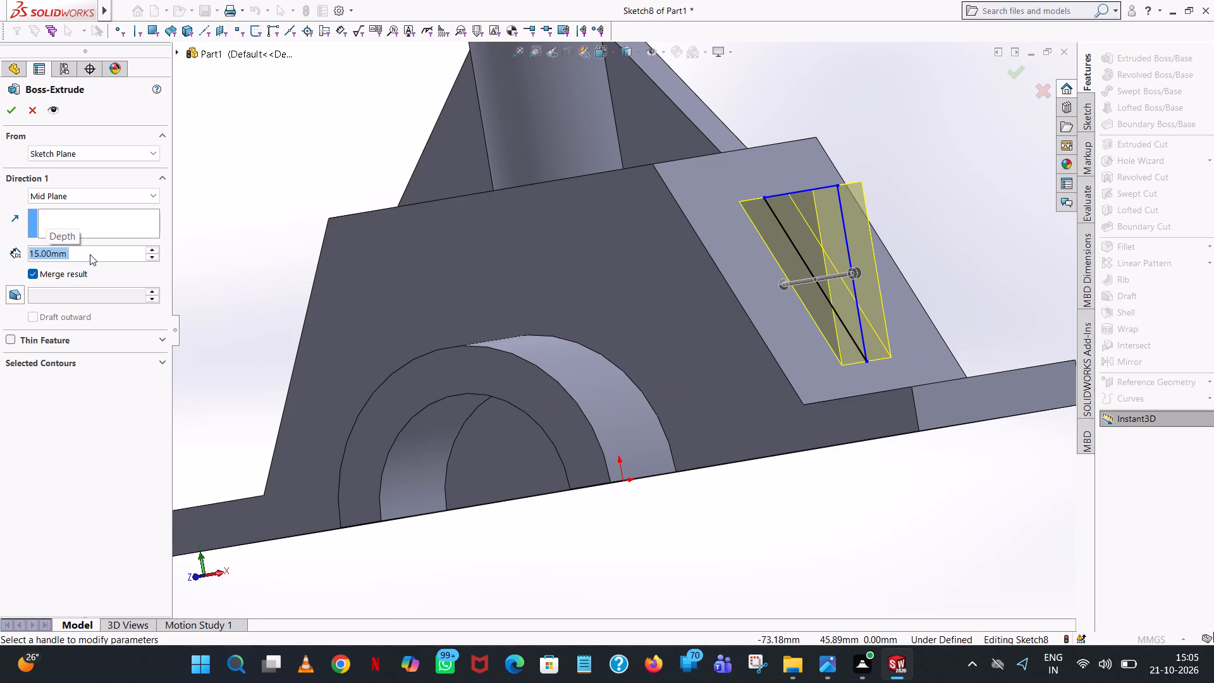
click(11, 111)
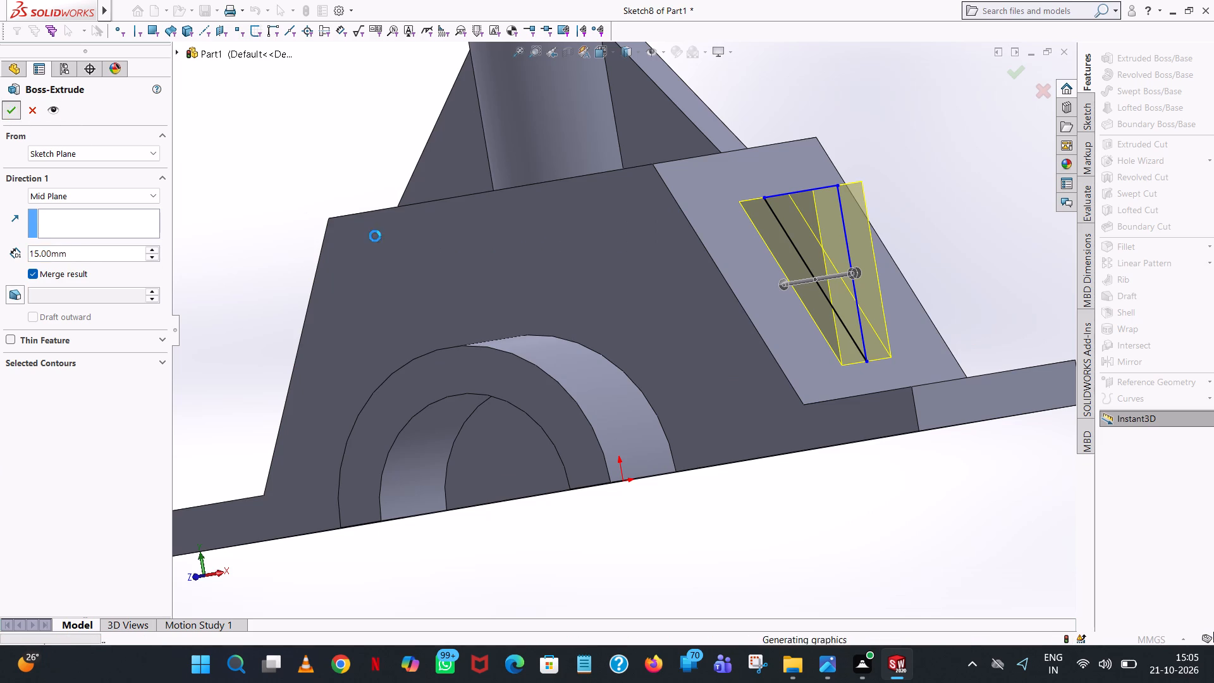
Examine the extruded triangular block on the body's sloped face from several angles.
click(904, 131)
middle_drag(910, 158, 974, 141)
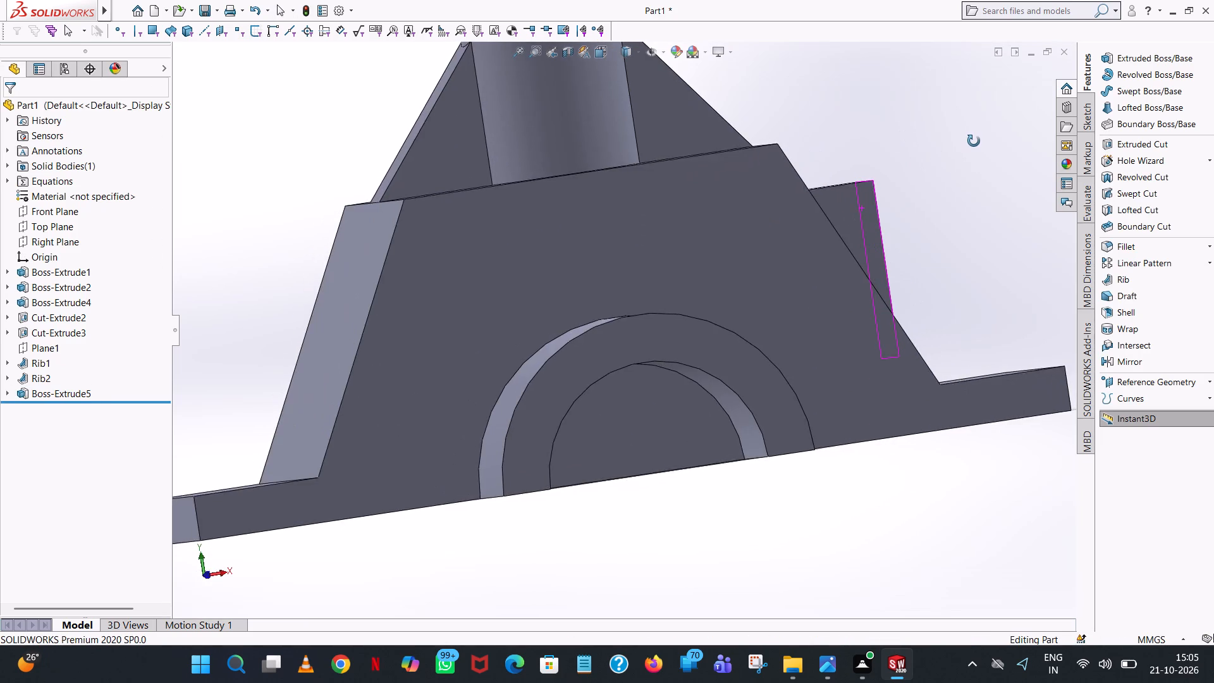
middle_drag(974, 141, 948, 148)
scroll(902, 311, down, 3)
middle_drag(916, 341, 928, 384)
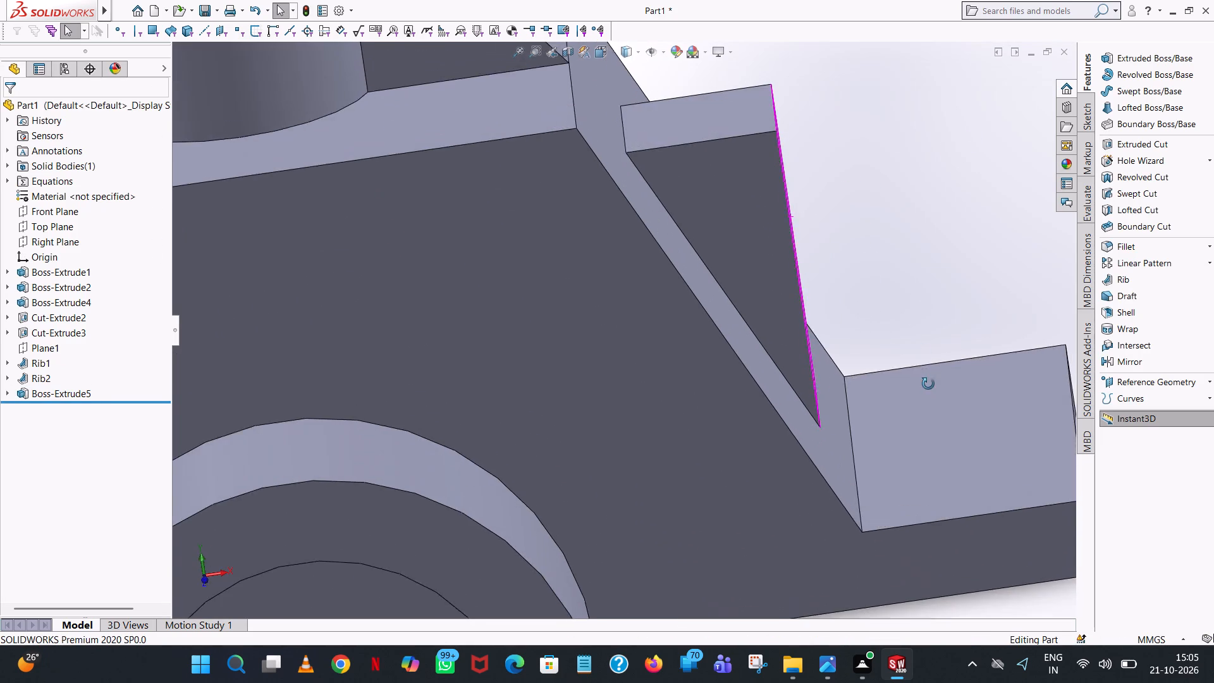
middle_drag(928, 384, 922, 353)
scroll(882, 539, up, 4)
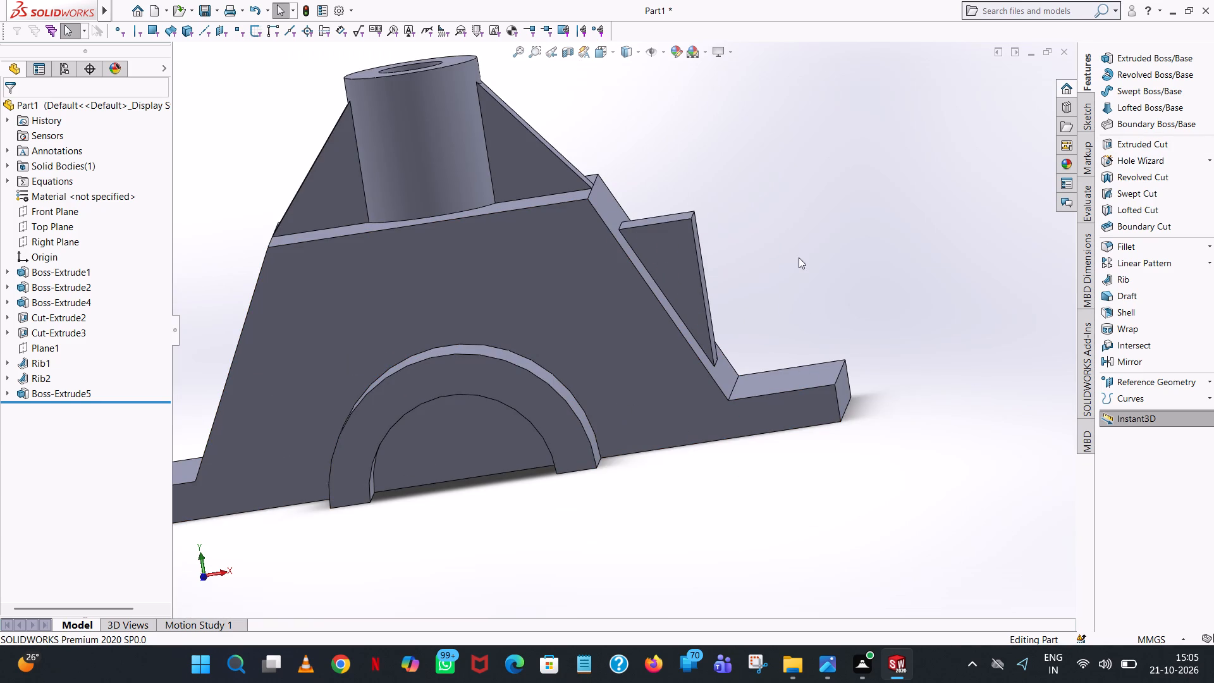
middle_drag(812, 272, 785, 315)
scroll(819, 257, up, 1)
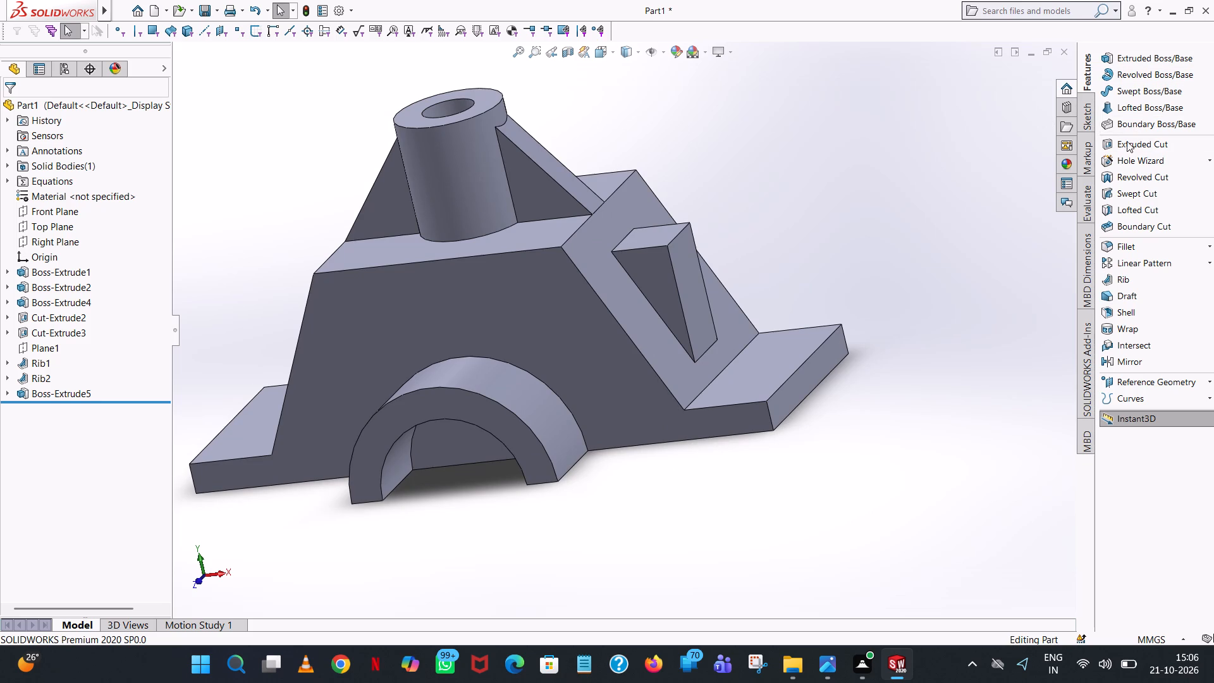
Chamfer the edge where the sloped face with the triangular block meets the base flange, 2.5 mm at 45 degrees.
click(1211, 245)
click(1149, 272)
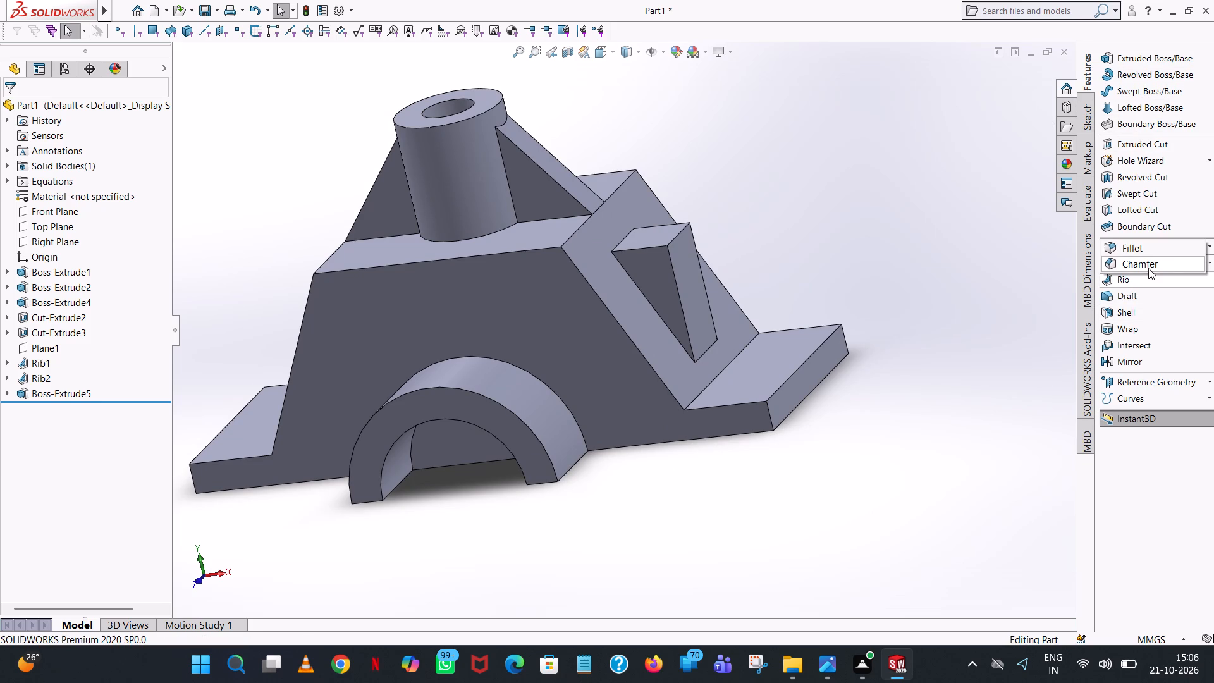
click(1148, 268)
click(718, 376)
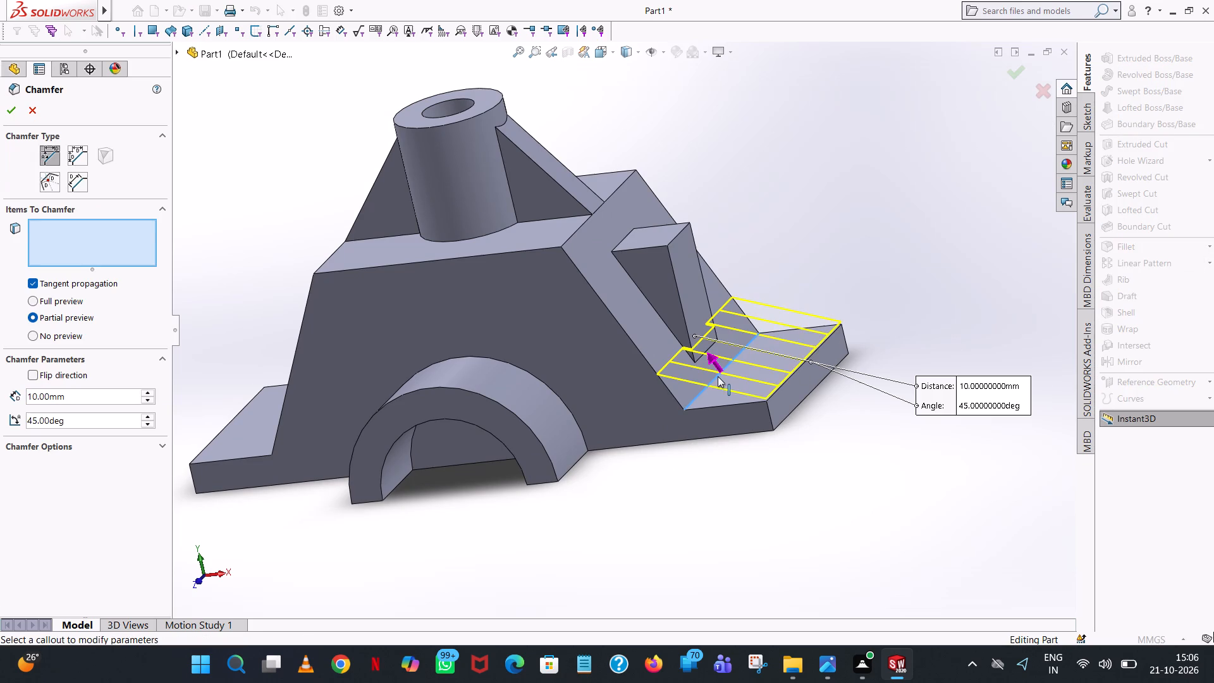
middle_drag(704, 409, 729, 376)
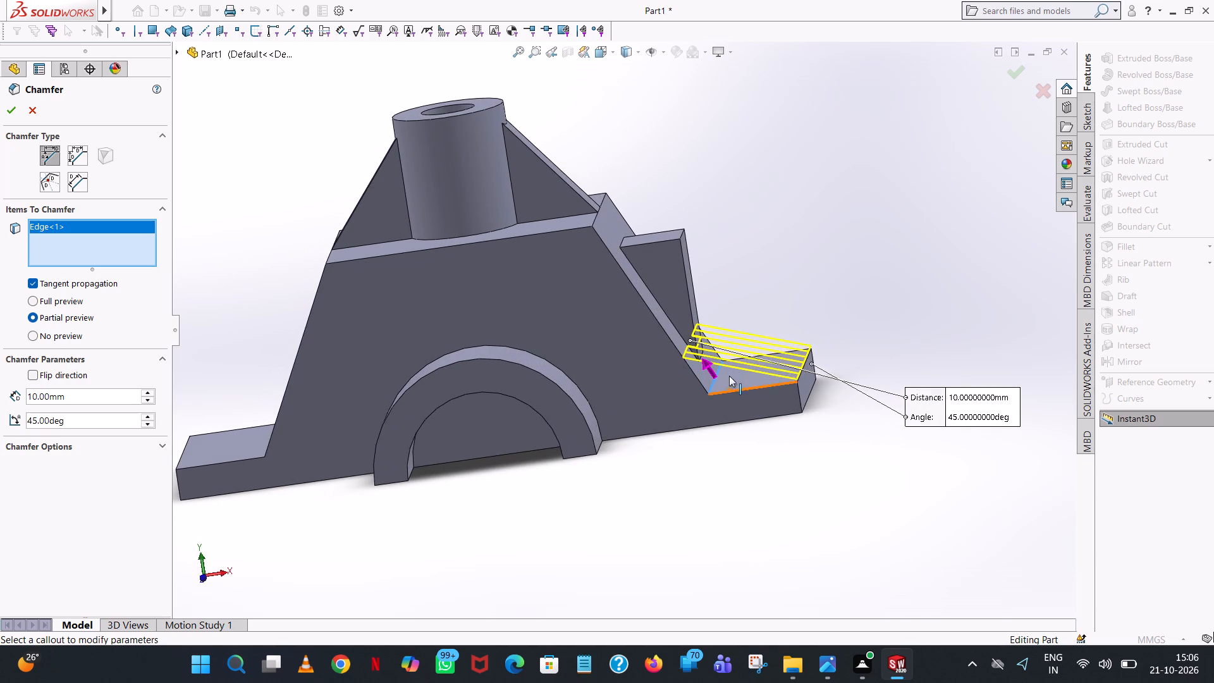
double_click(70, 397)
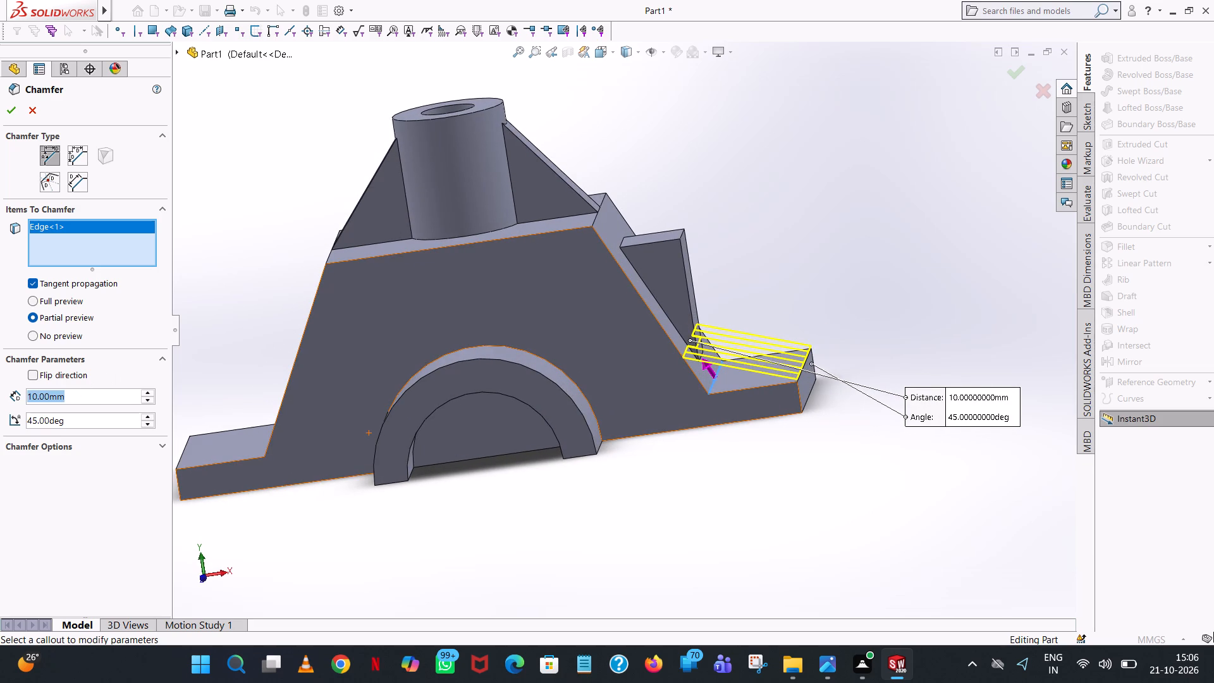
text(2.5)
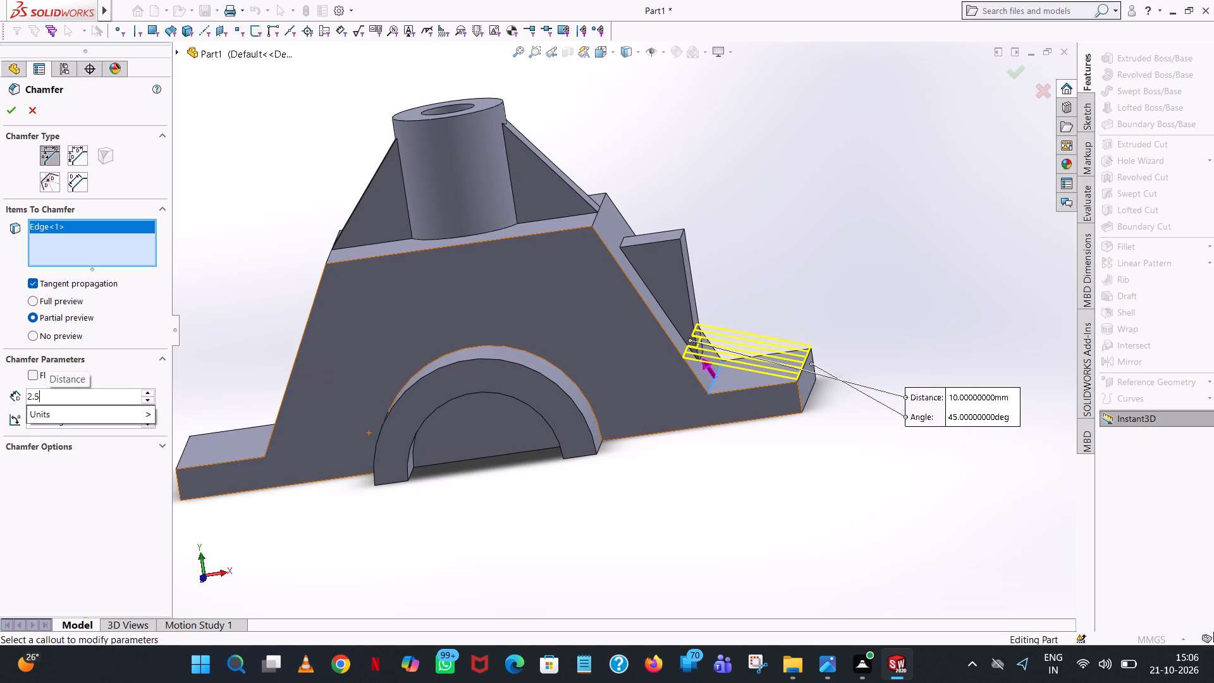
click(716, 496)
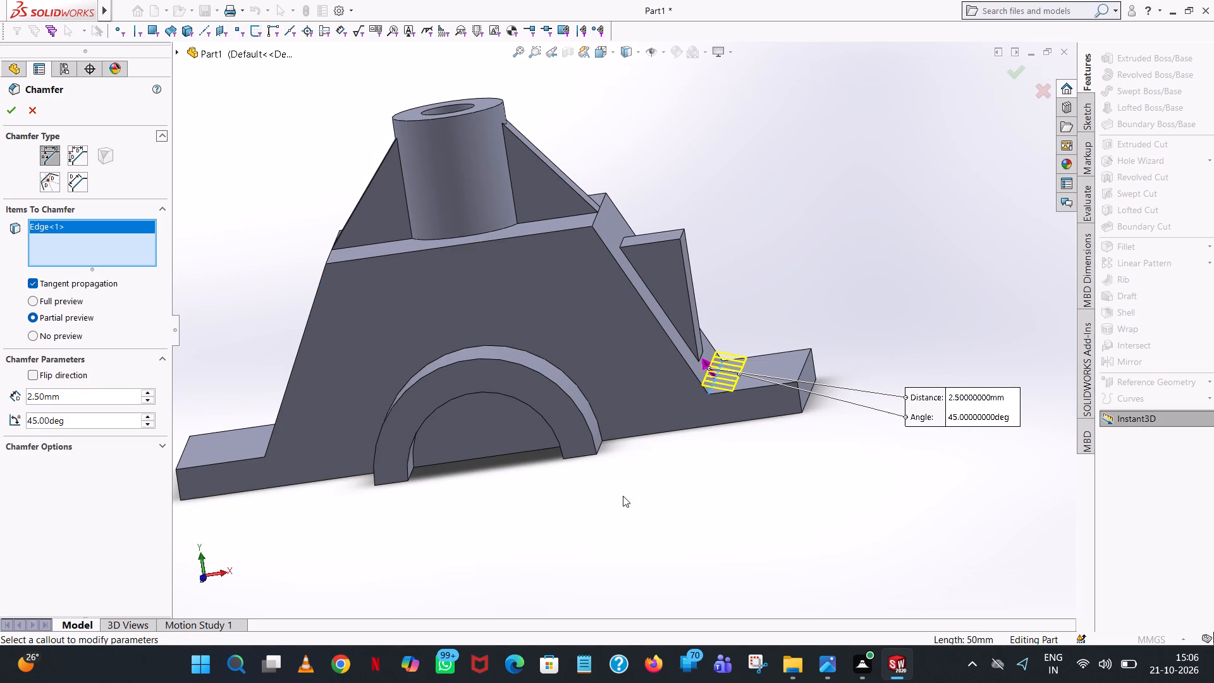
scroll(711, 429, down, 3)
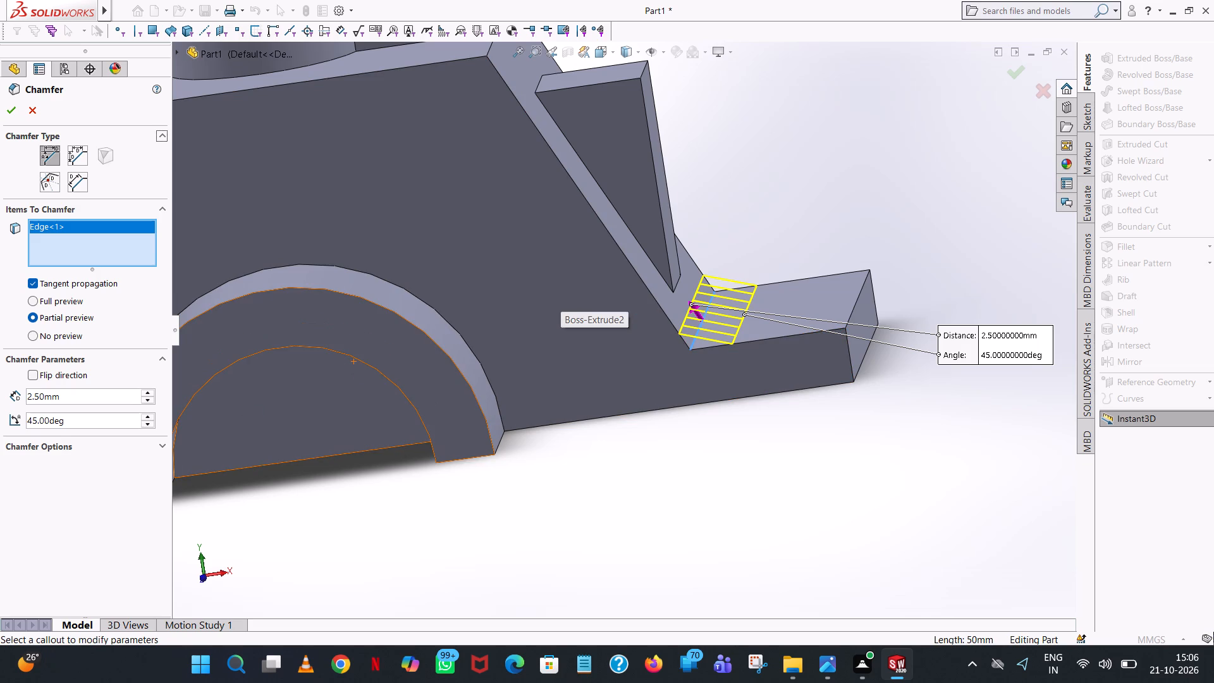
click(11, 103)
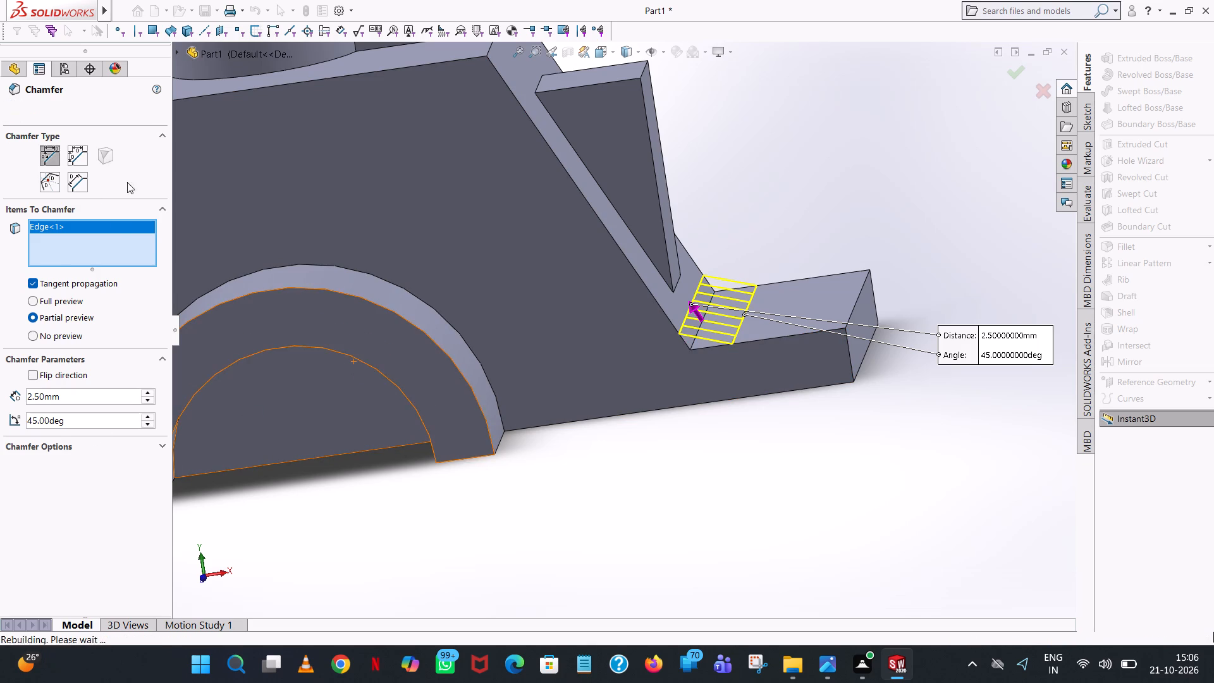
middle_drag(554, 497, 540, 453)
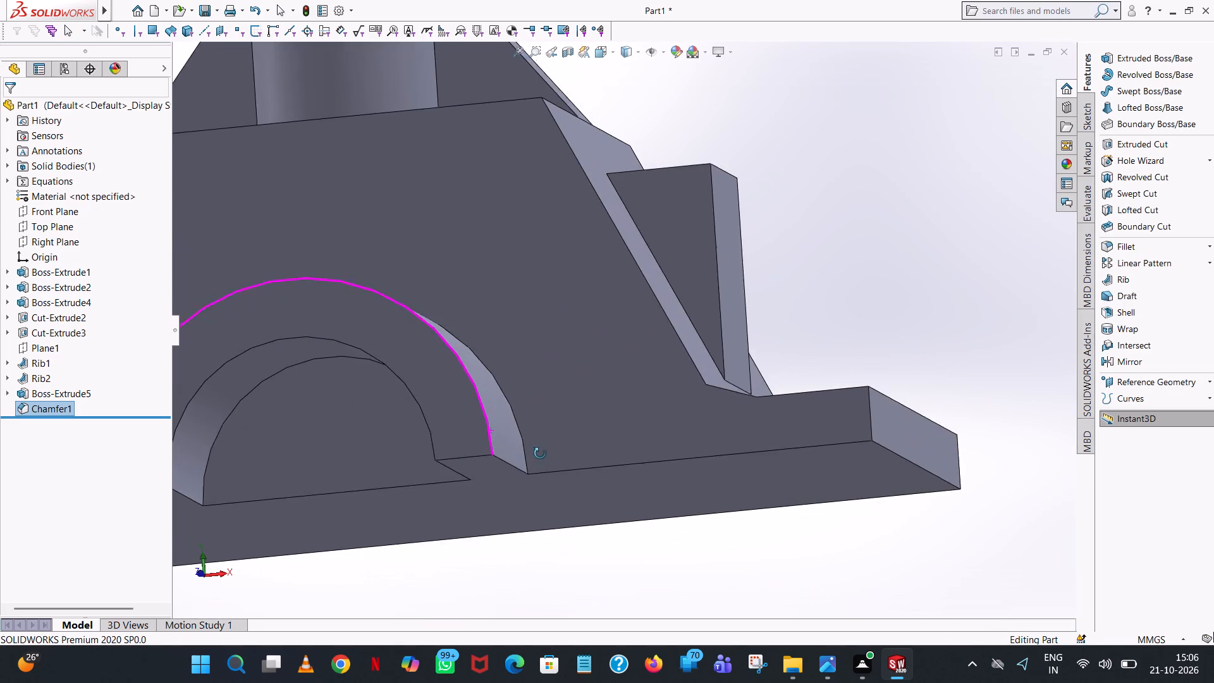
Try to mirror the triangular block extrusion and the base chamfer about the Right Plane as mirrored features.
middle_drag(540, 453, 561, 474)
scroll(561, 474, up, 6)
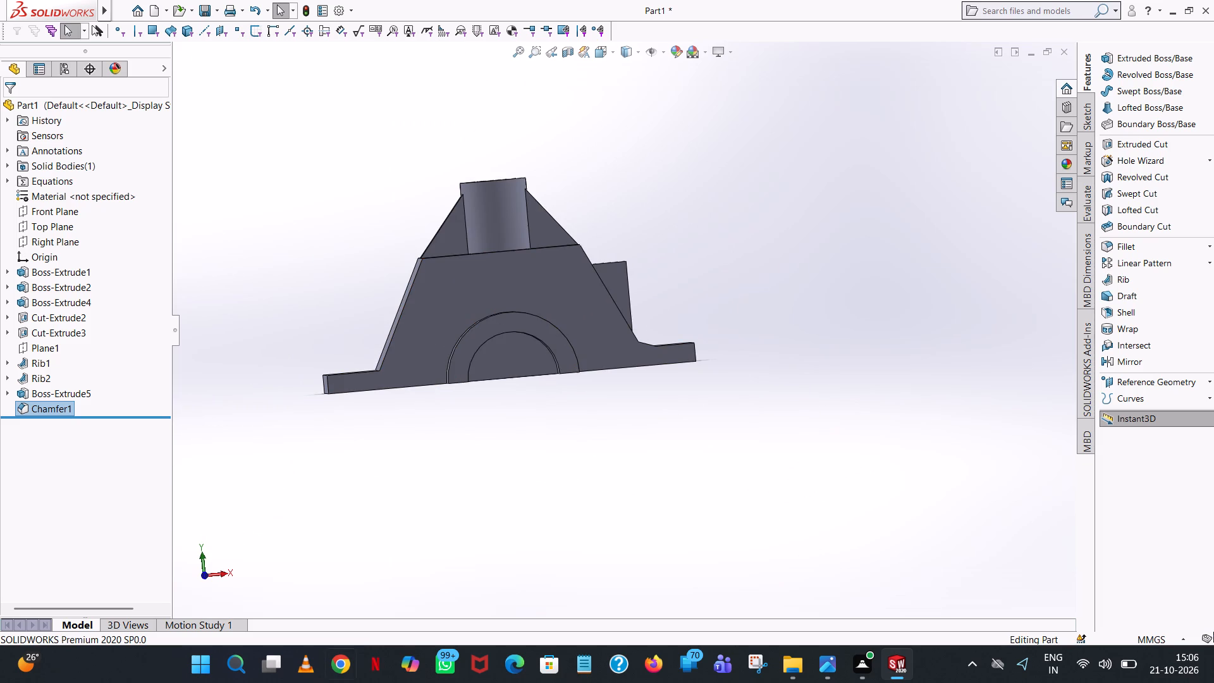
click(28, 240)
middle_drag(718, 269, 698, 257)
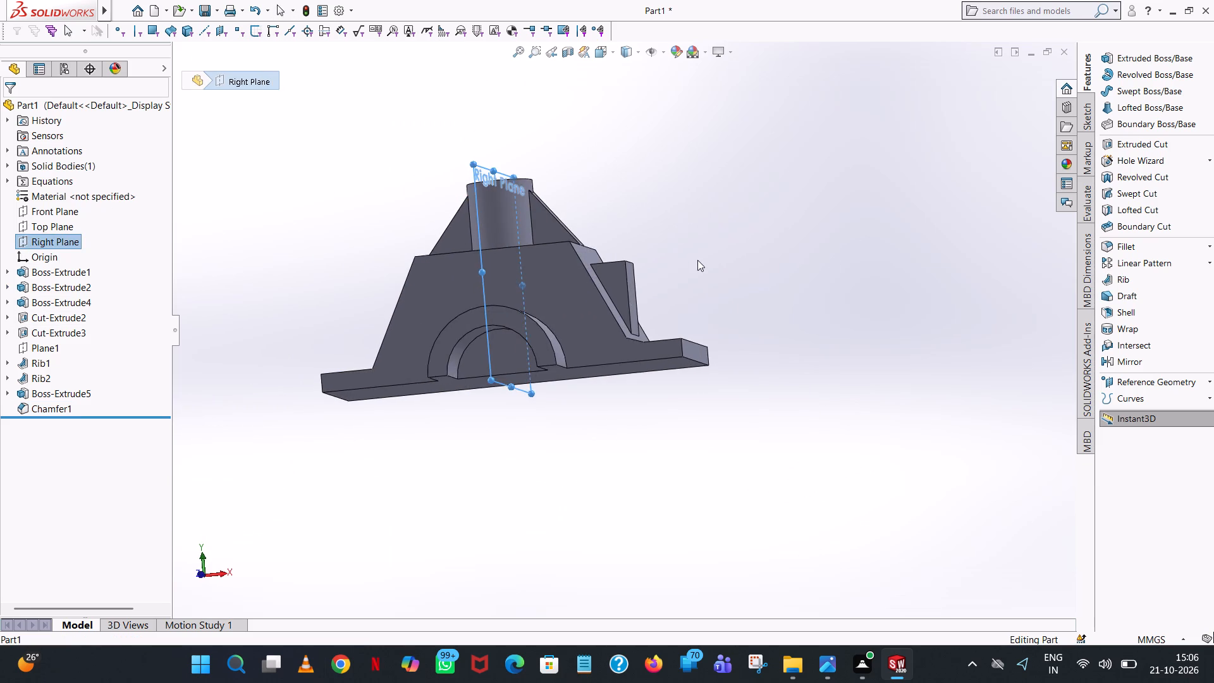
scroll(697, 261, down, 3)
middle_drag(702, 296, 722, 353)
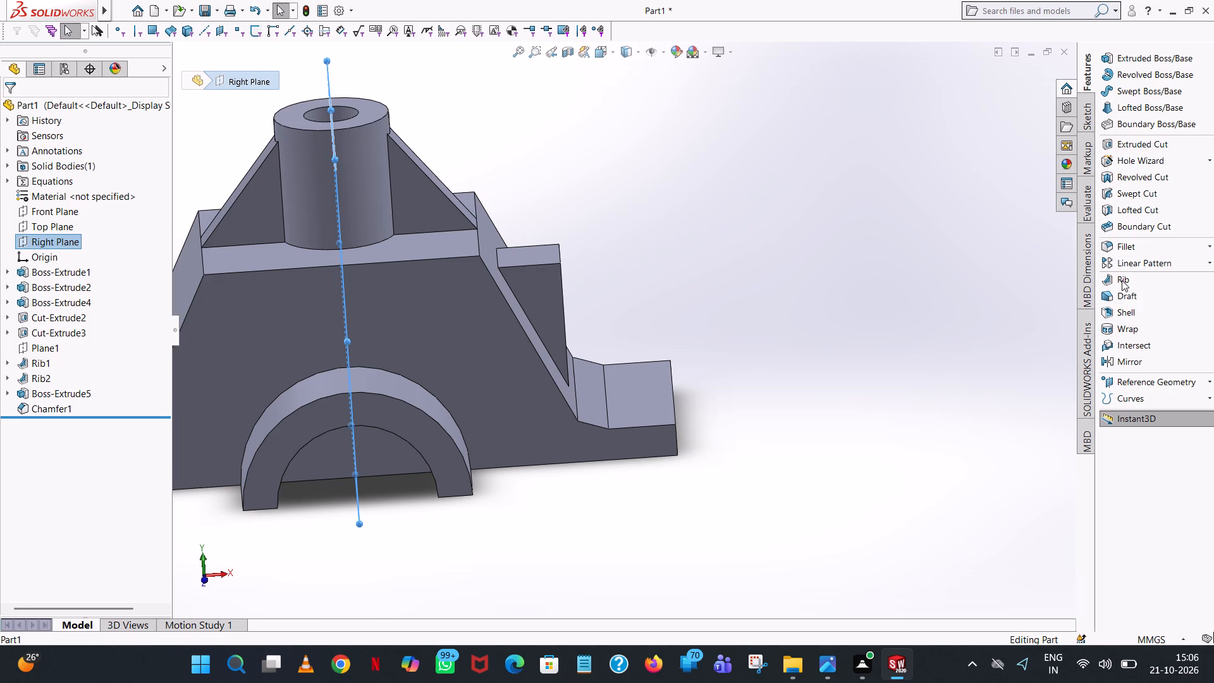
click(1131, 360)
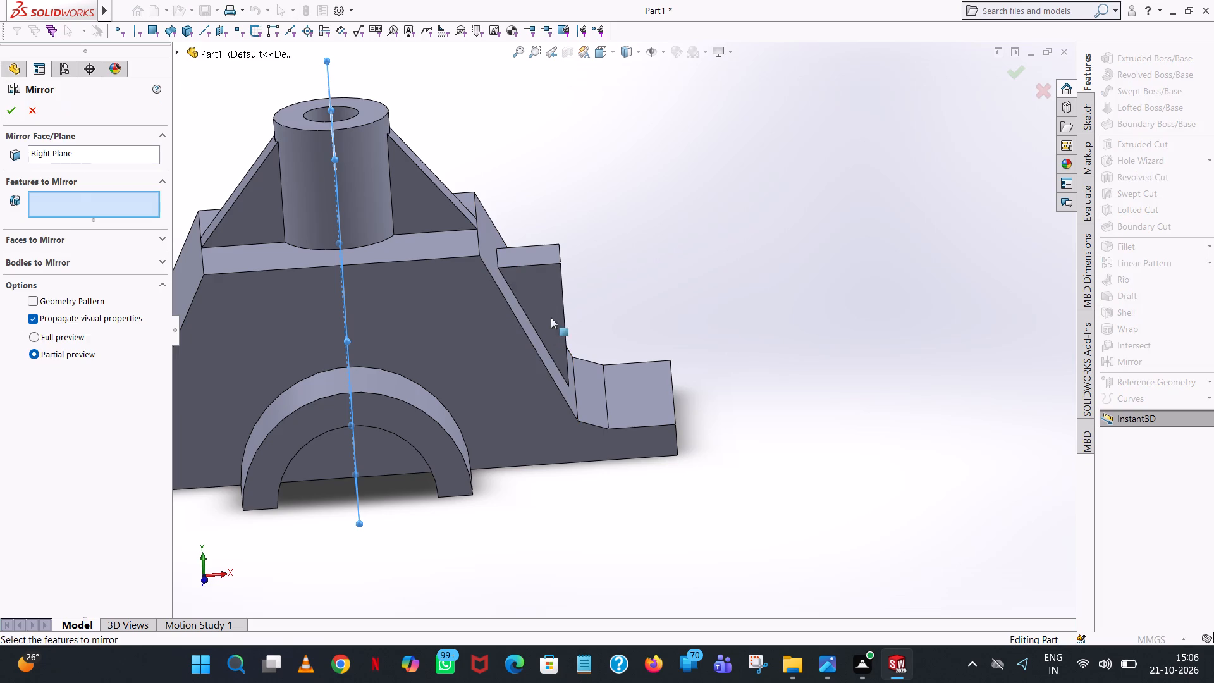
click(556, 297)
click(587, 385)
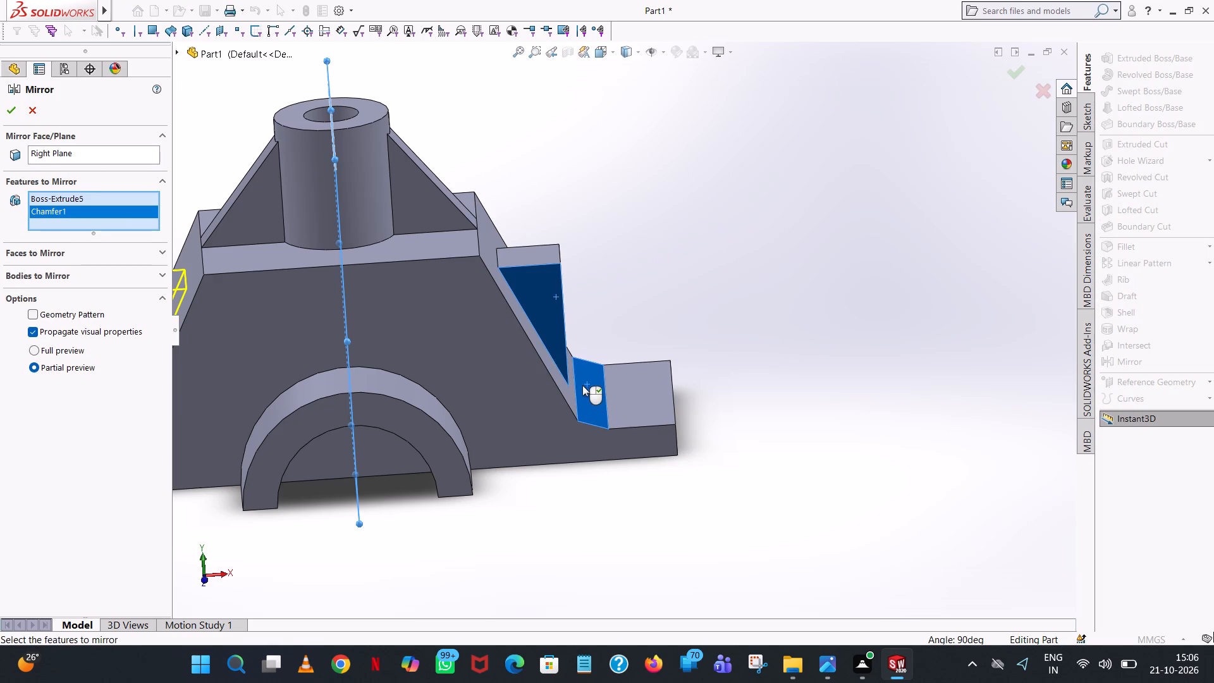
scroll(583, 384, up, 4)
click(14, 114)
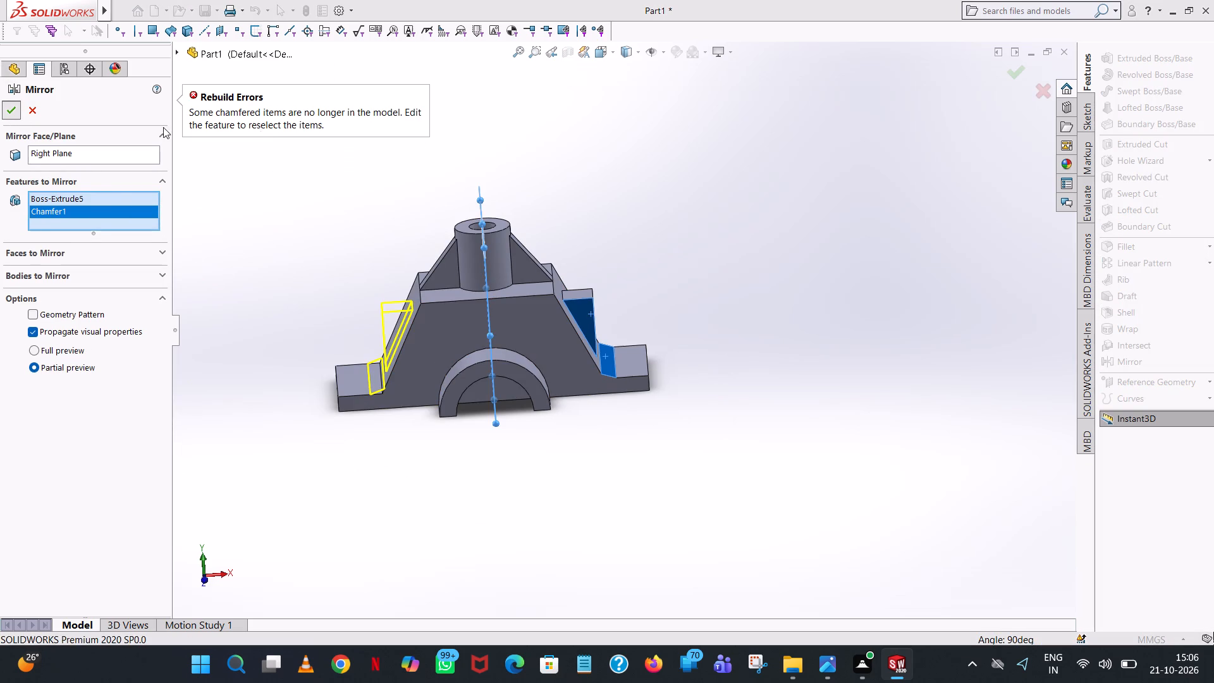
click(3, 108)
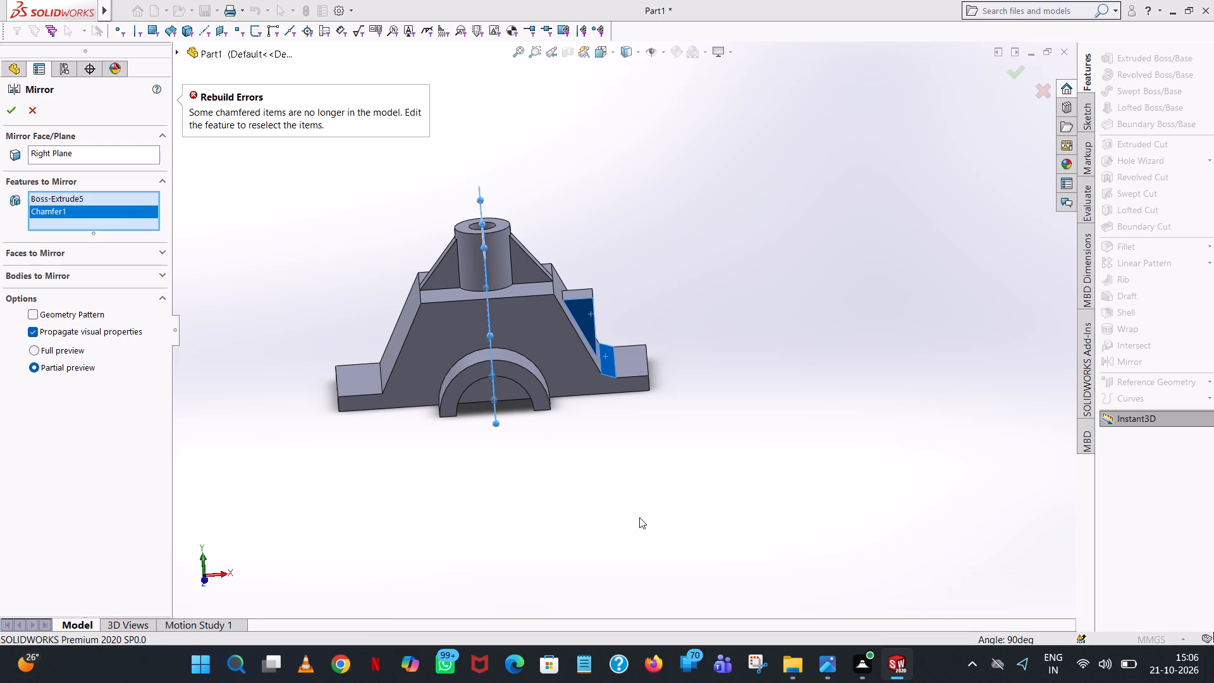
Switch the mirror to bodies, mirroring the whole solid body about the Right Plane with Merge solids on.
click(546, 493)
middle_drag(588, 437, 600, 401)
scroll(589, 436, up, 1)
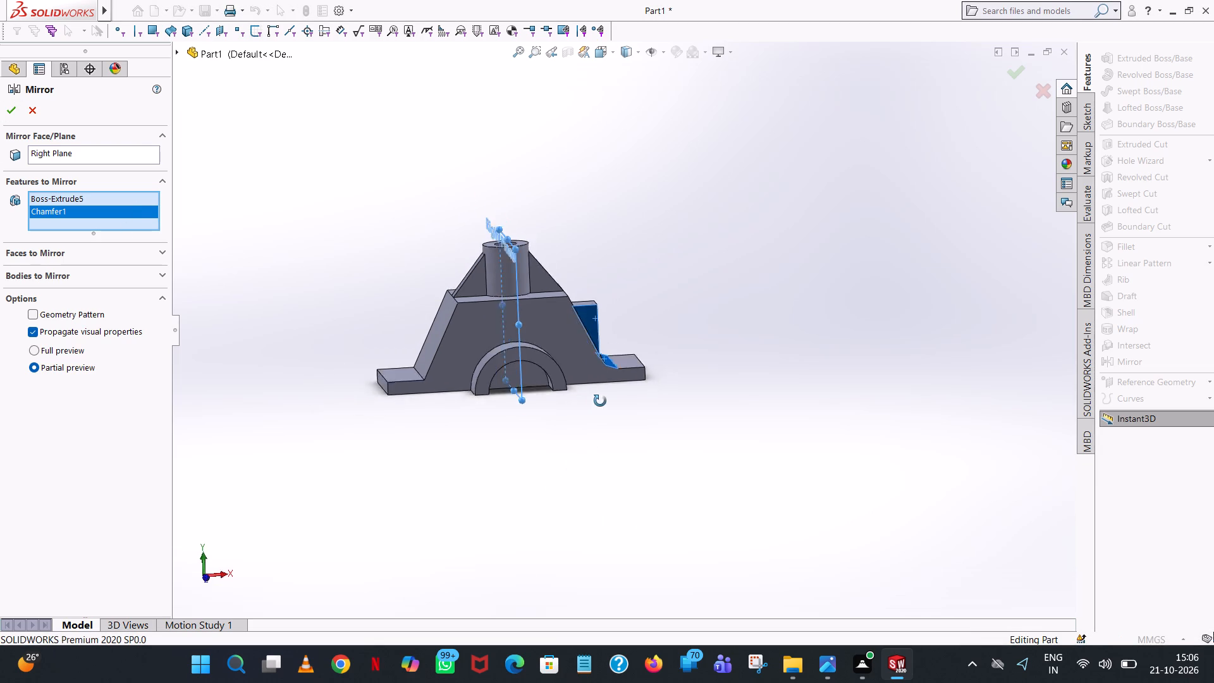
middle_drag(600, 401, 580, 443)
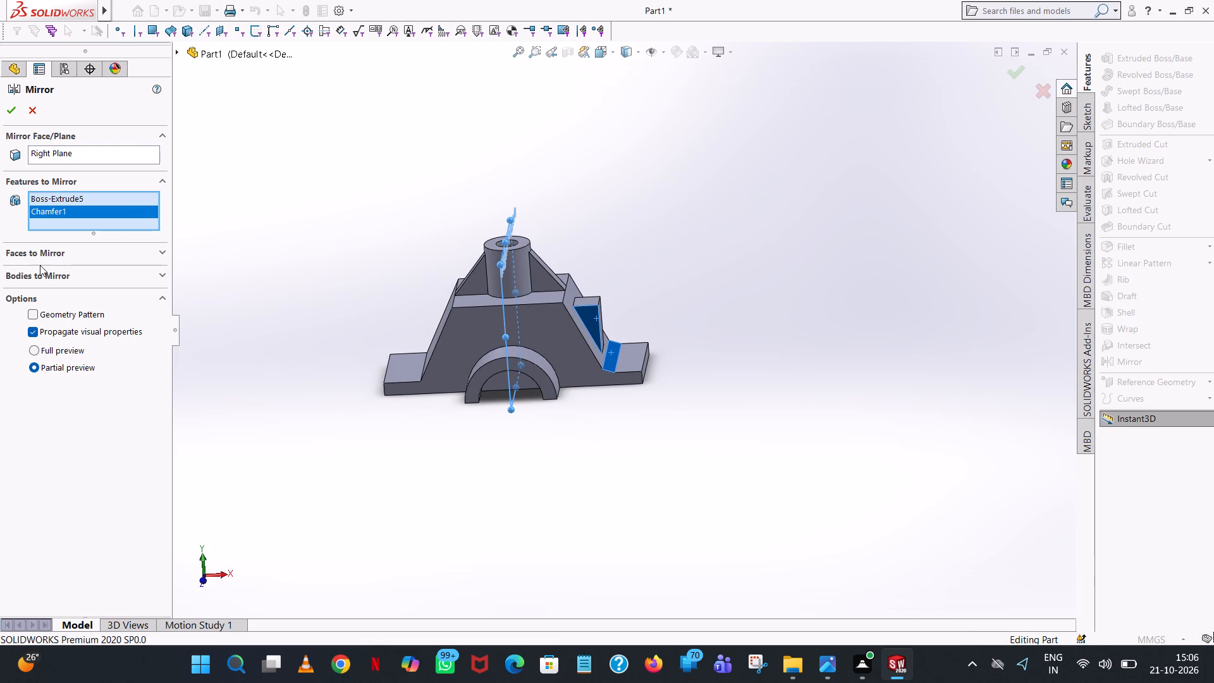
click(32, 274)
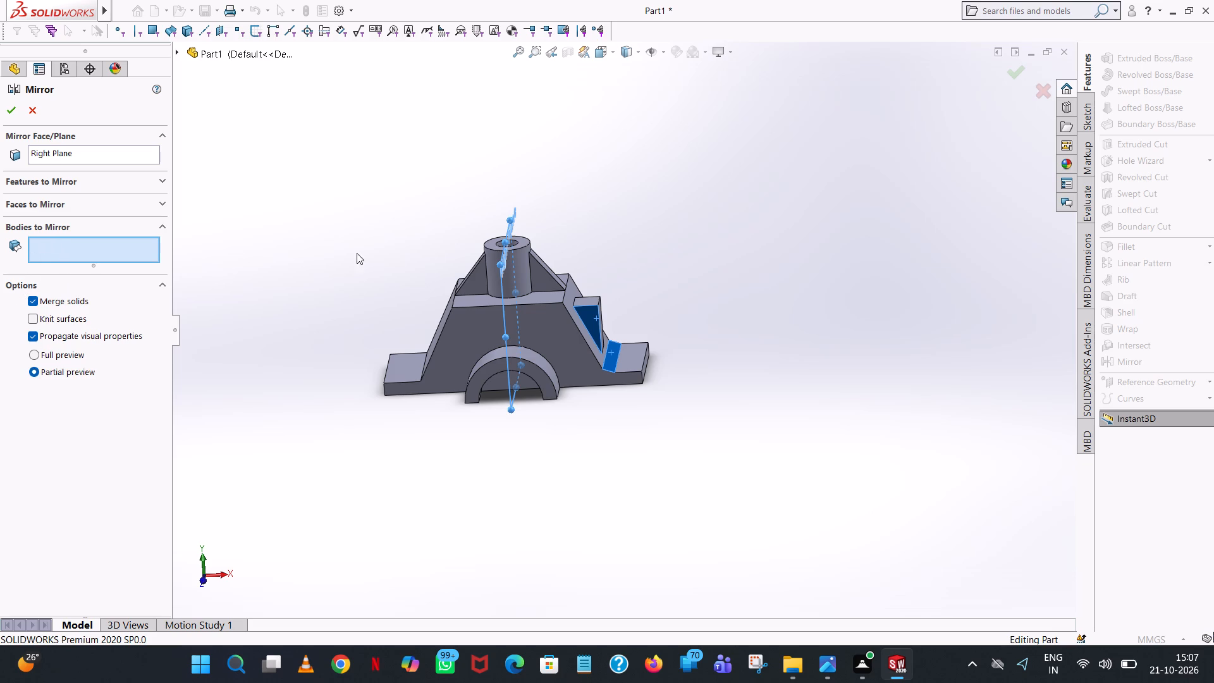
click(587, 310)
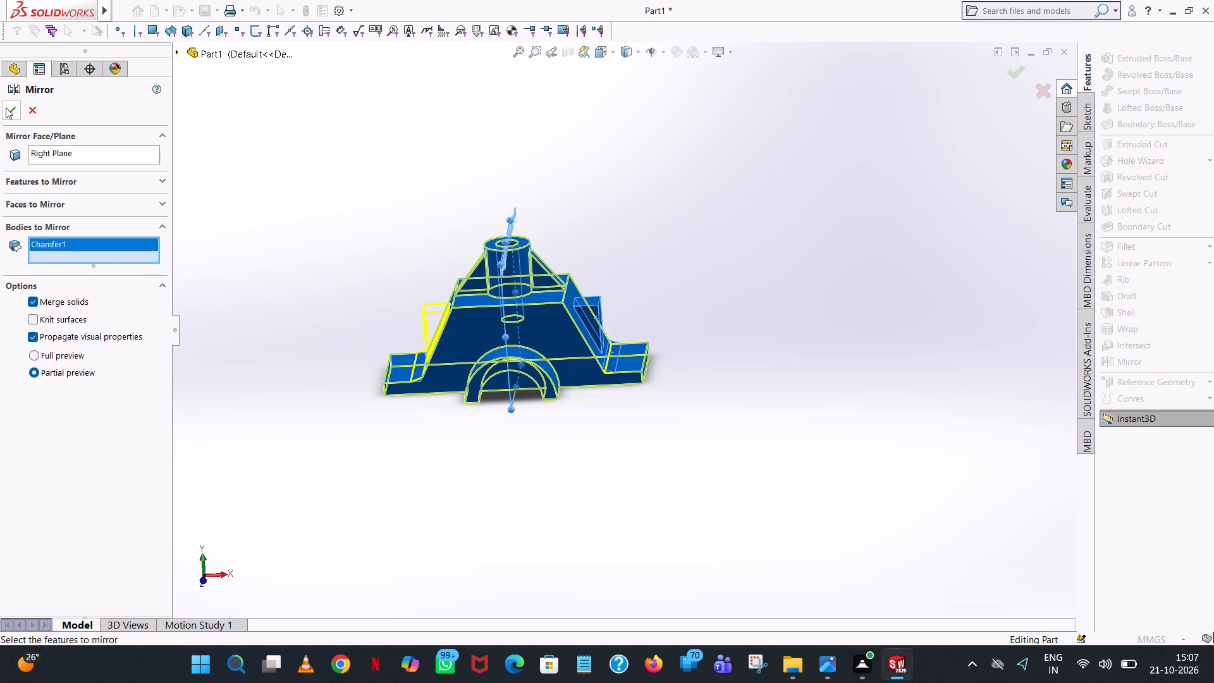
click(6, 108)
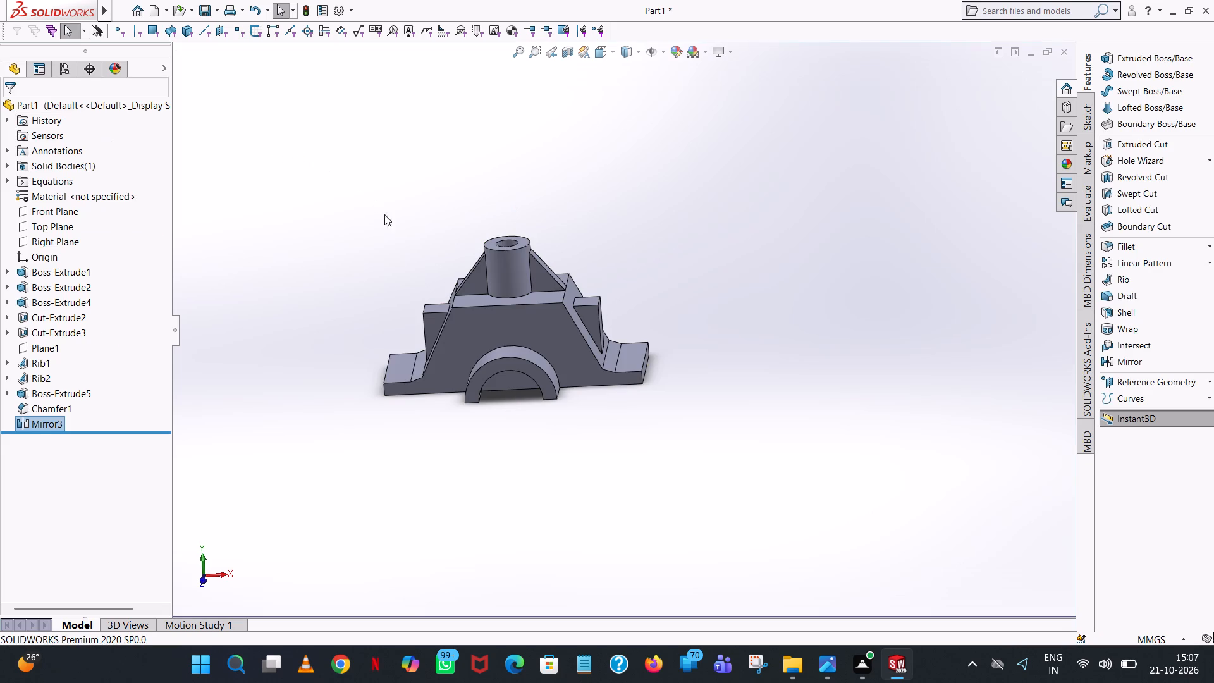
Examine the mirrored part from above, the side and the front, checking the triangular blocks and chamfers on both sides.
middle_drag(396, 230, 479, 474)
scroll(482, 481, up, 1)
middle_drag(479, 456, 474, 393)
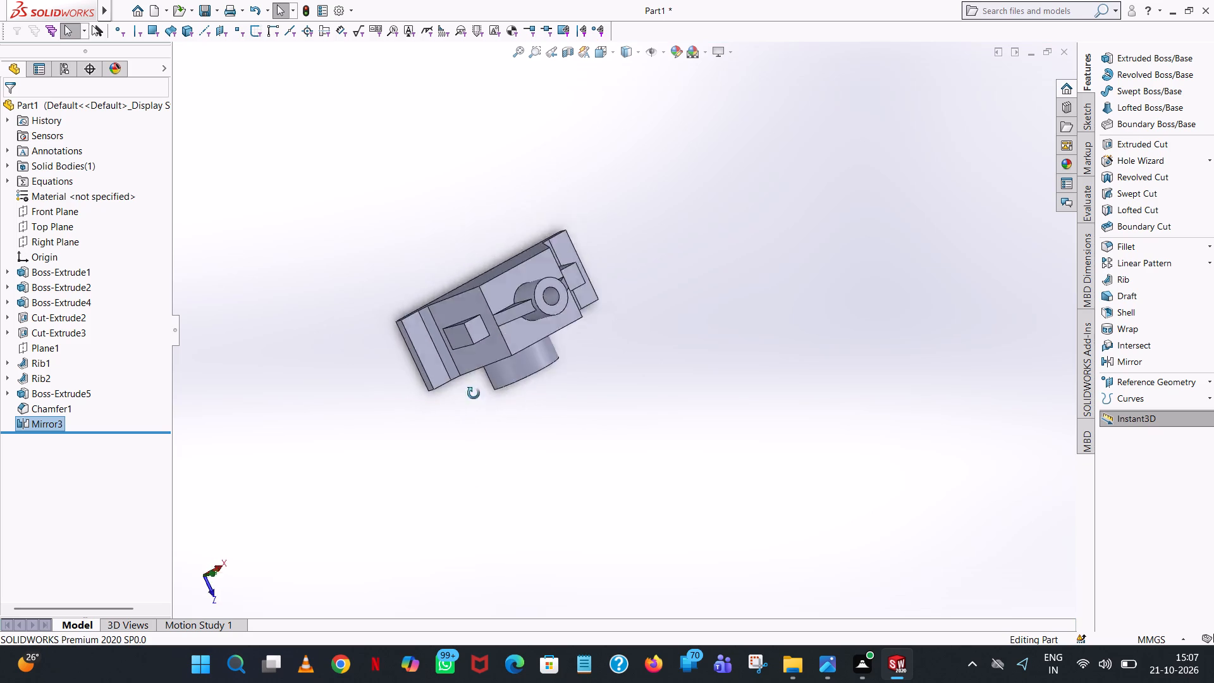
middle_drag(474, 393, 443, 190)
scroll(443, 190, up, 1)
scroll(520, 328, down, 6)
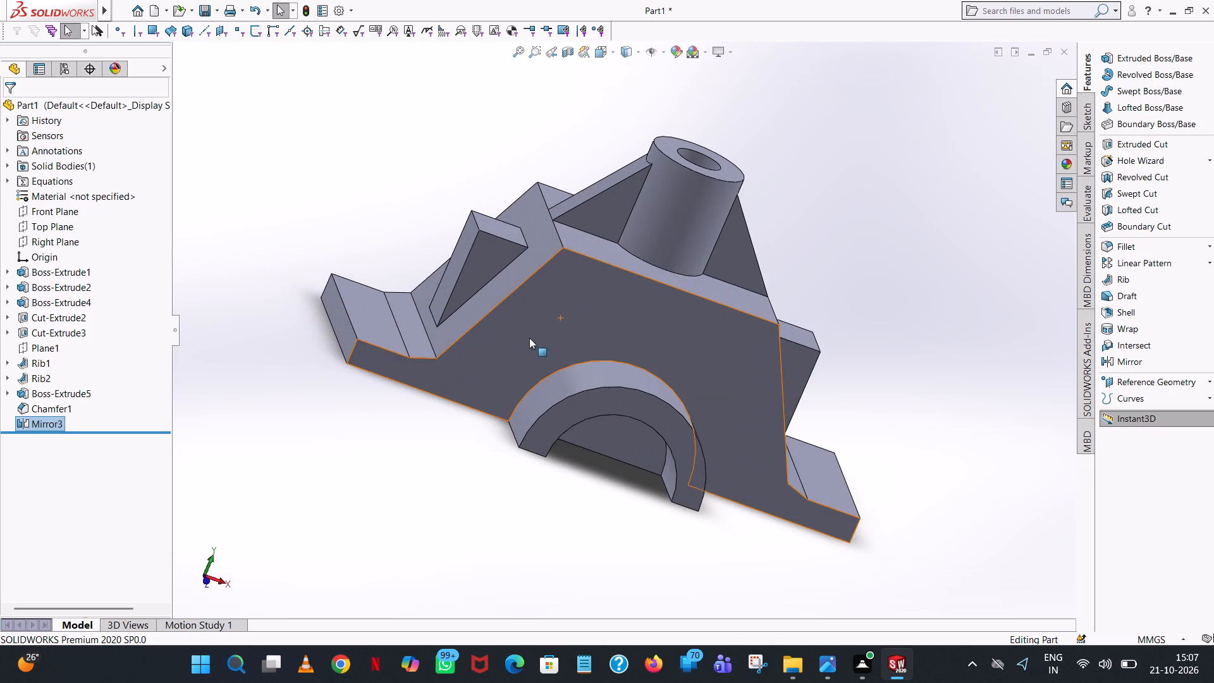
middle_drag(719, 276, 661, 415)
scroll(706, 276, down, 1)
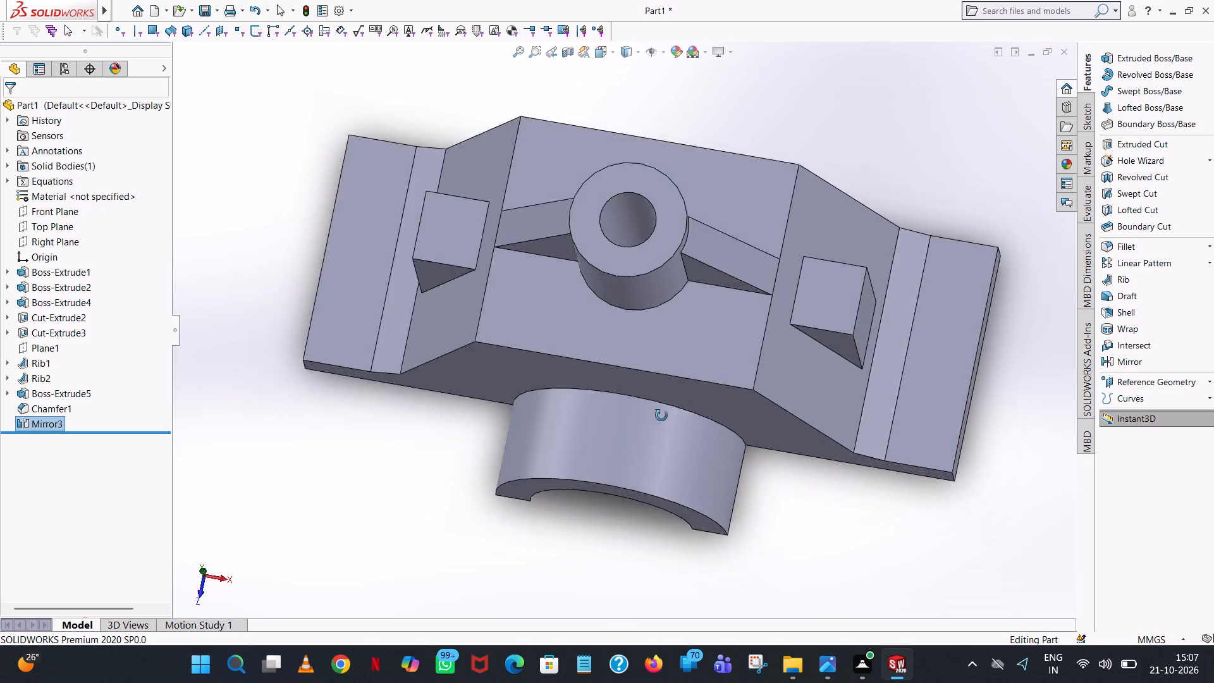
middle_drag(661, 415, 691, 456)
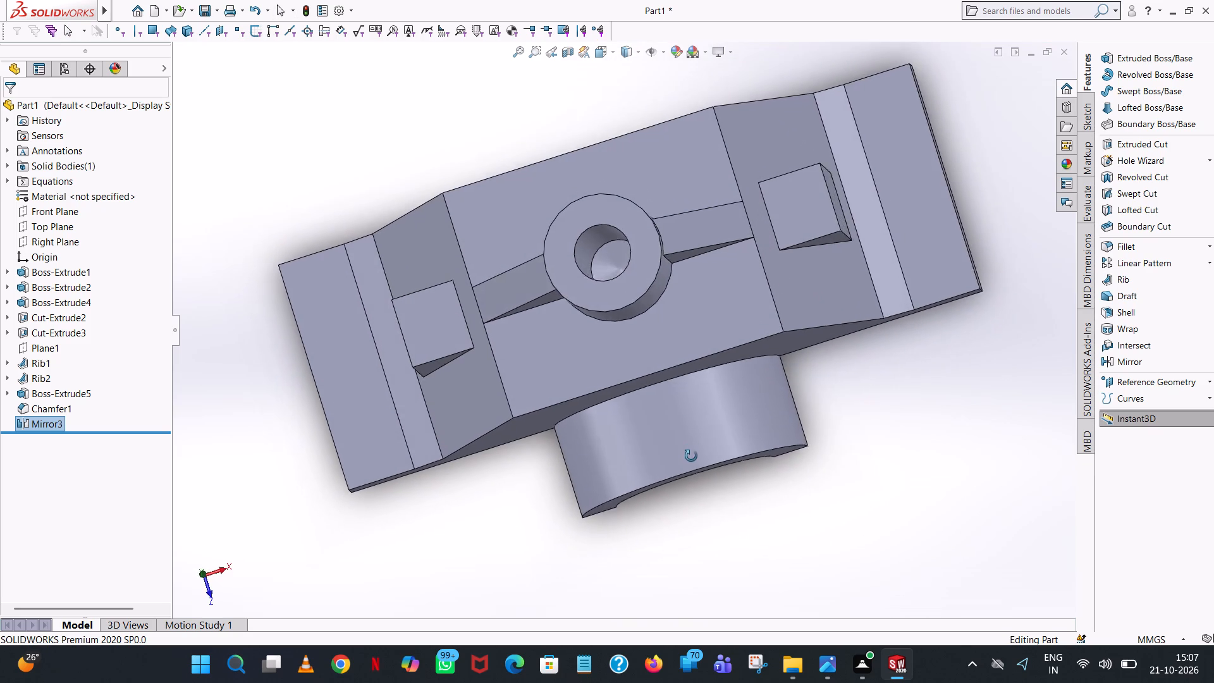
middle_drag(691, 456, 569, 461)
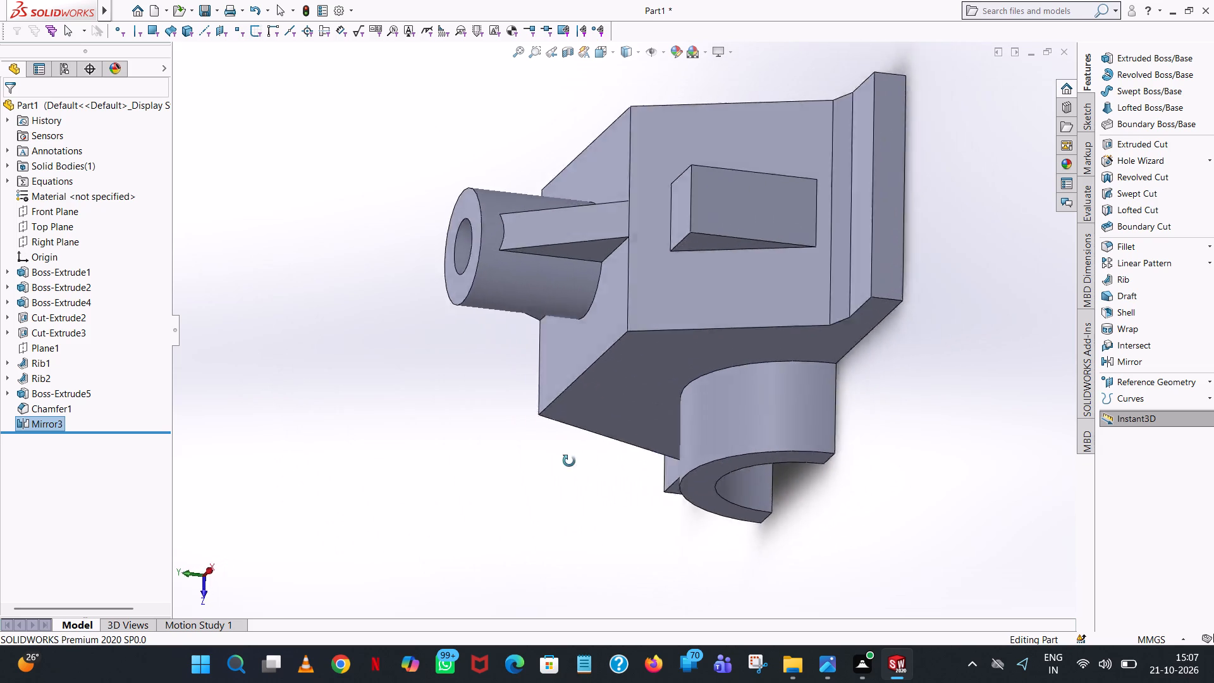
middle_drag(569, 461, 667, 145)
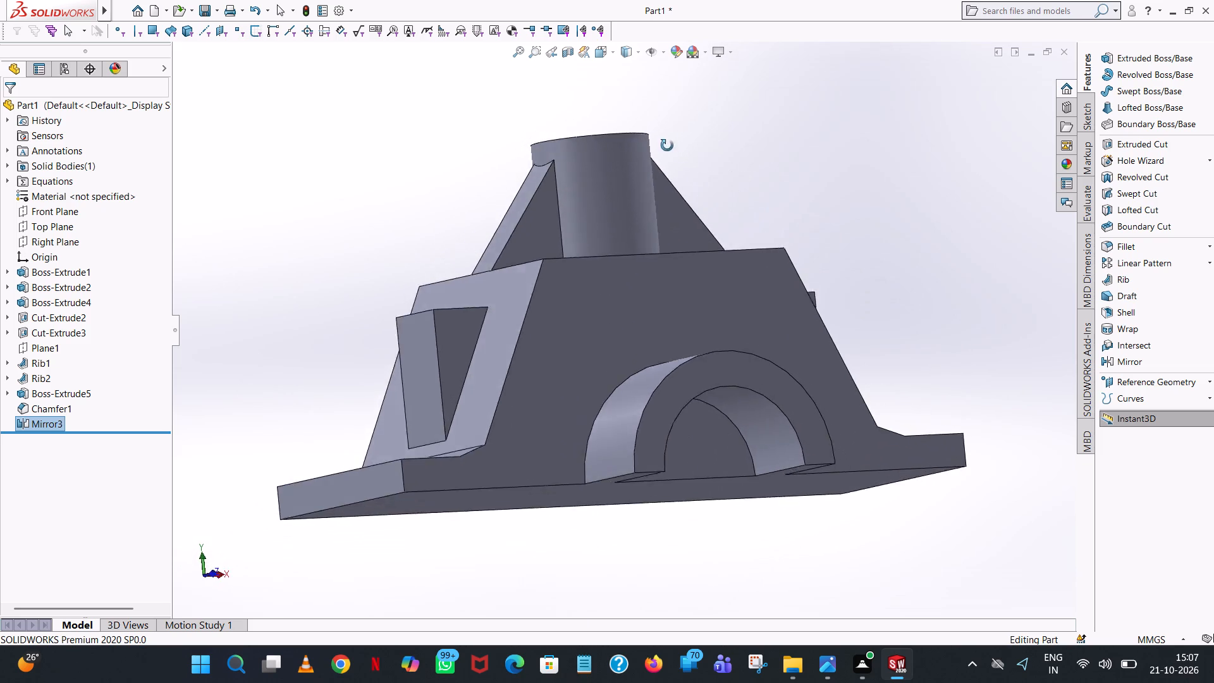
middle_drag(667, 145, 669, 214)
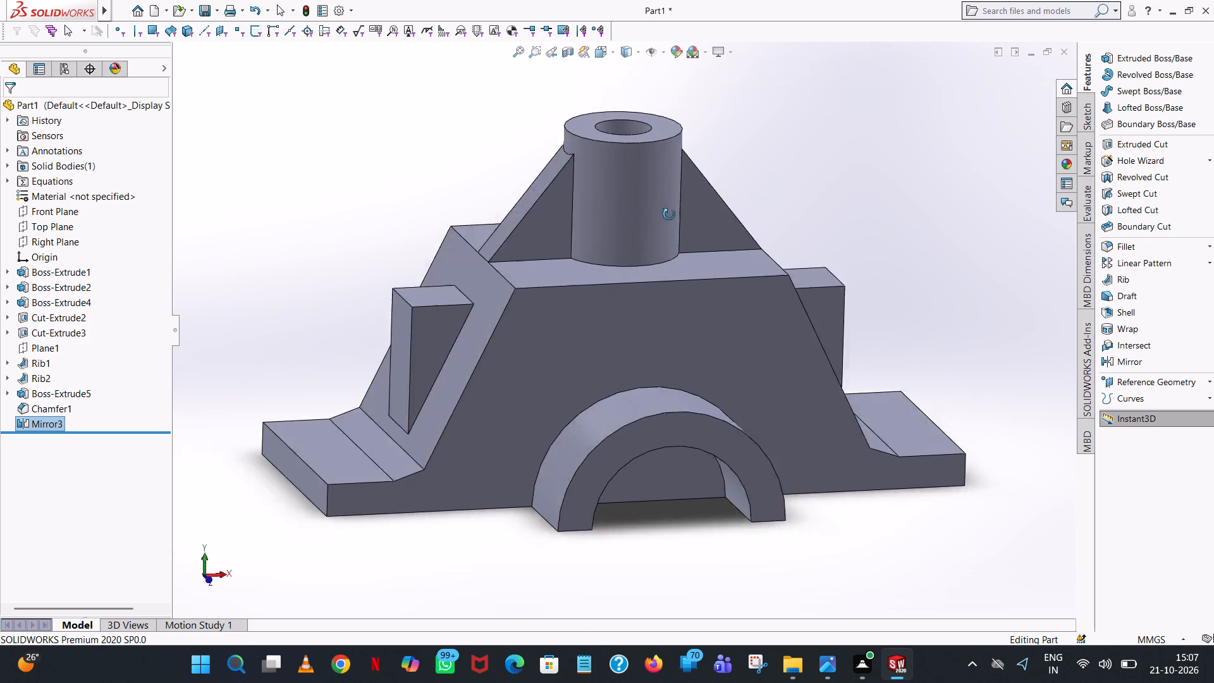
middle_drag(669, 214, 645, 124)
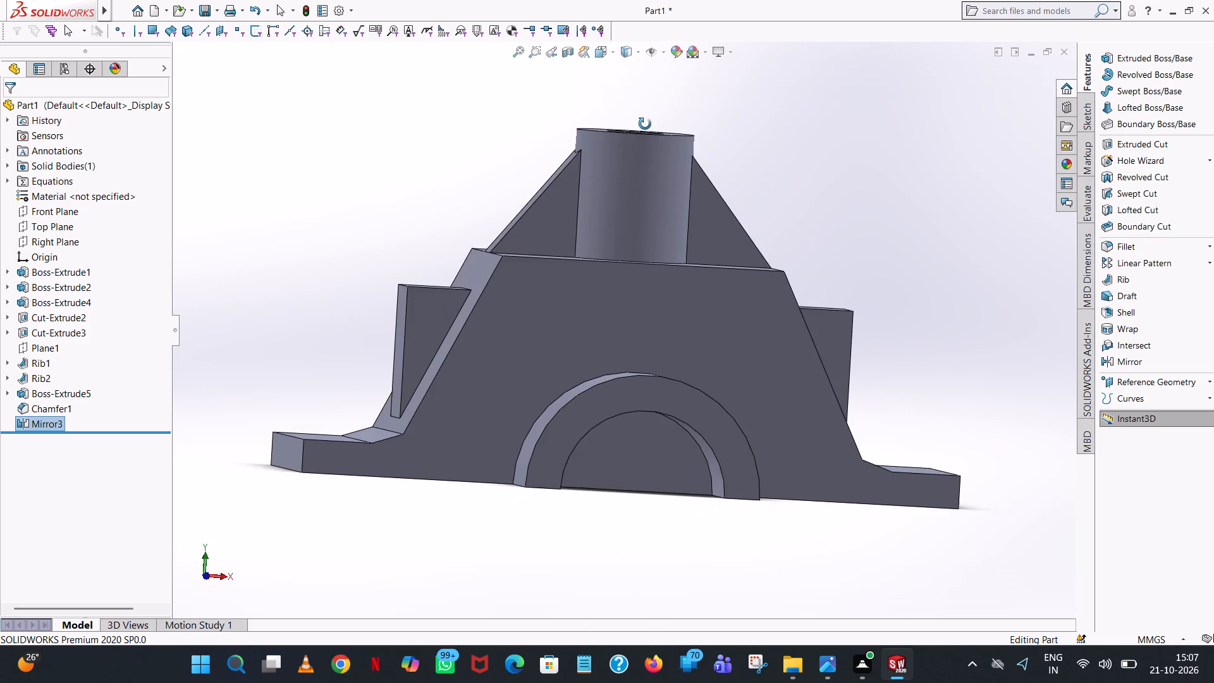
middle_drag(645, 124, 639, 130)
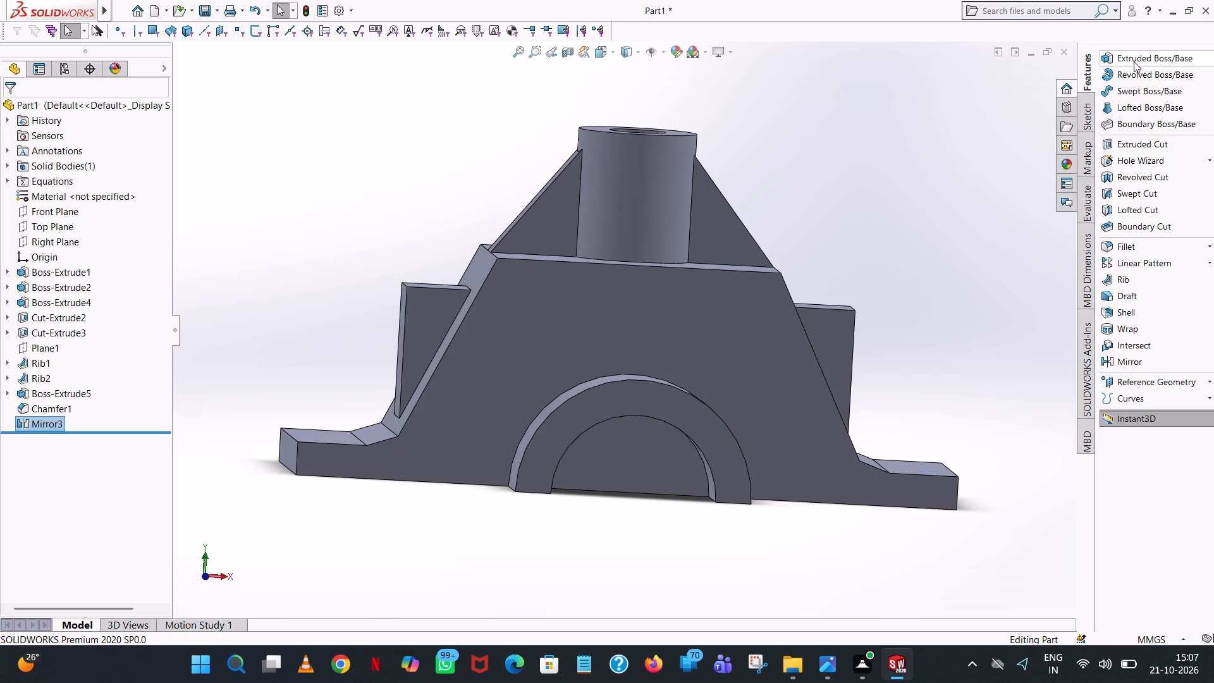
Start an Extruded Cut sketch on the top face of the triangular block on the +X side, viewed normal to it.
click(1129, 144)
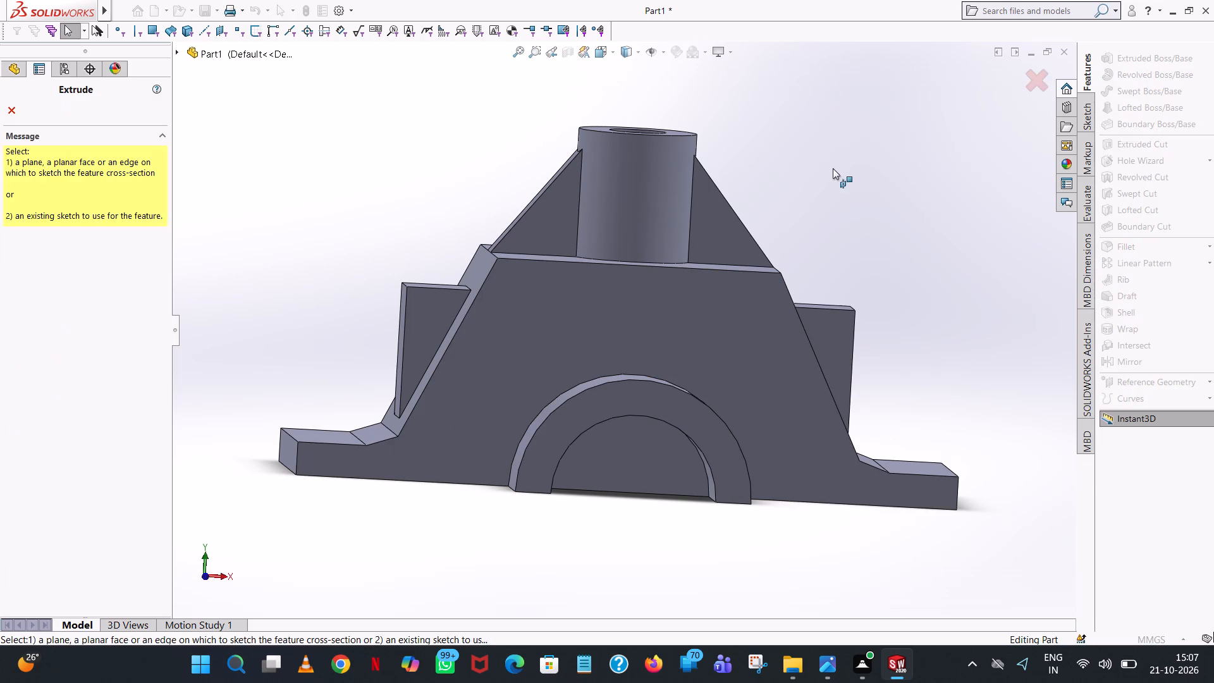
middle_drag(835, 191, 792, 466)
scroll(800, 432, down, 1)
click(810, 284)
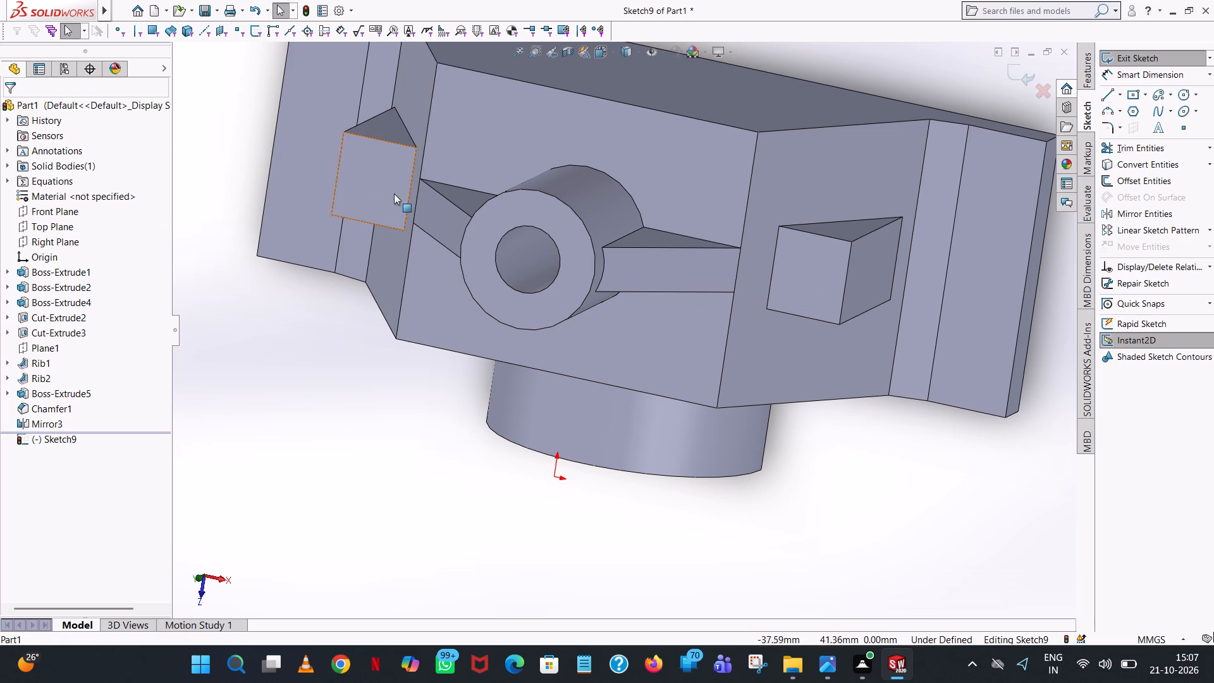
click(613, 52)
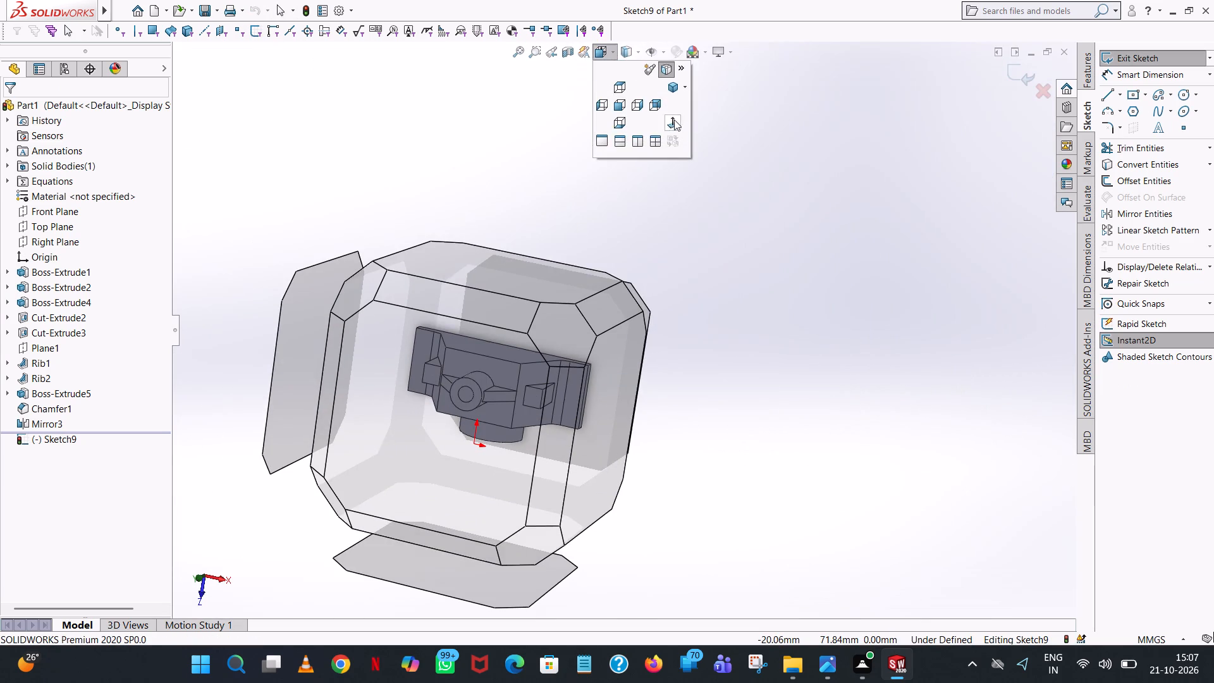
click(677, 120)
click(878, 418)
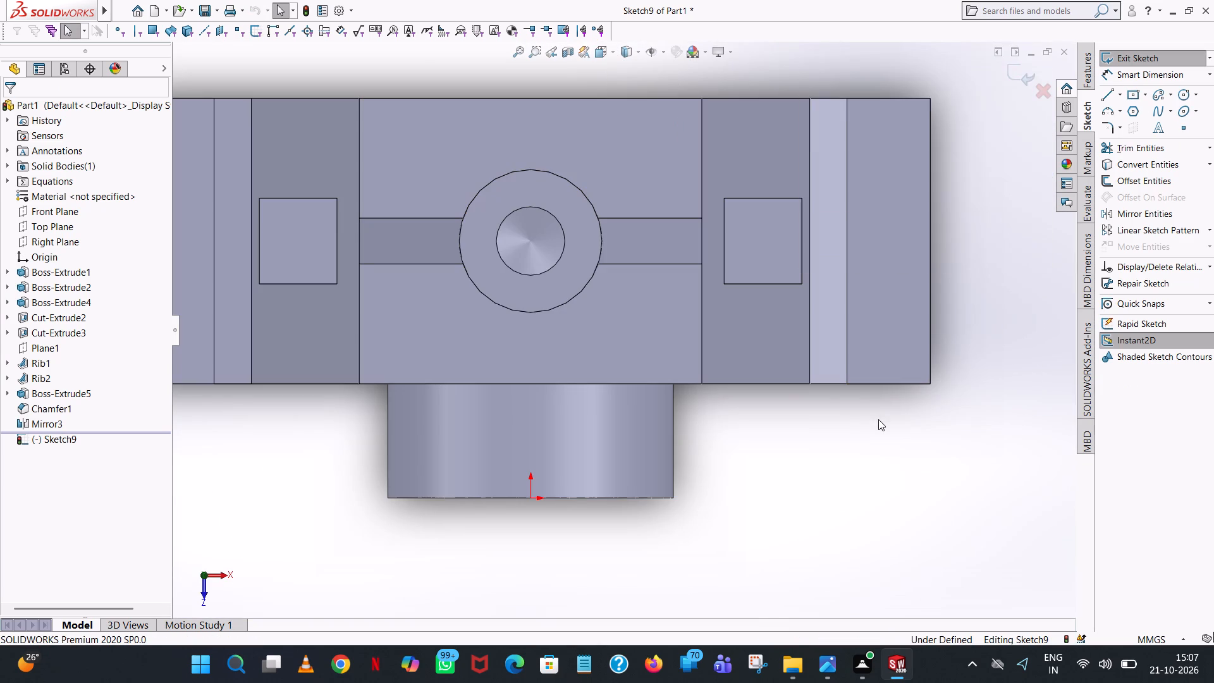
Sketch a horizontal line about 38 mm long from the boss hole's centre into the +X triangular block's top face.
click(1107, 95)
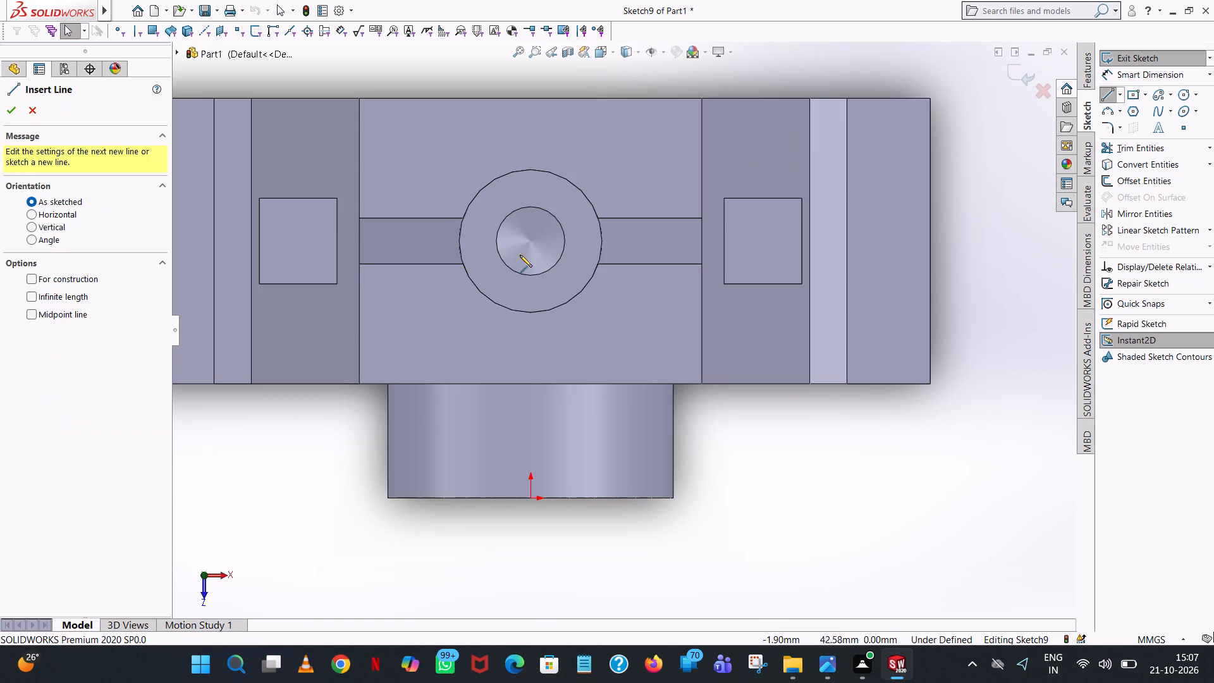
click(529, 241)
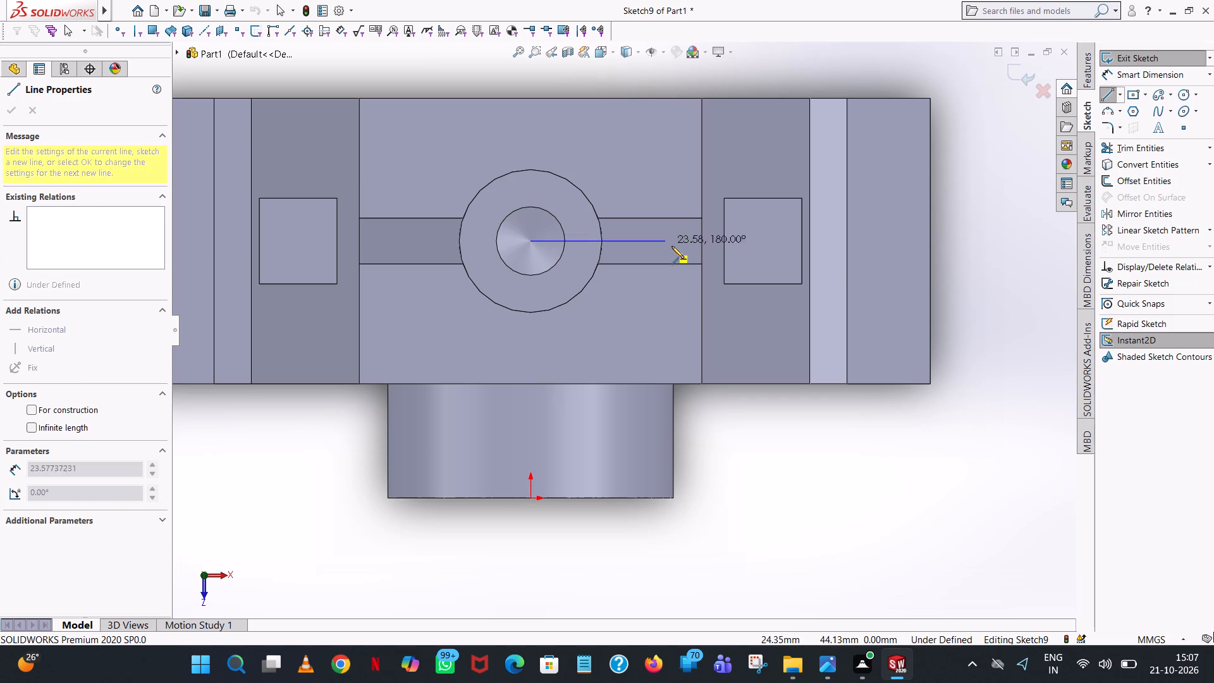
click(748, 238)
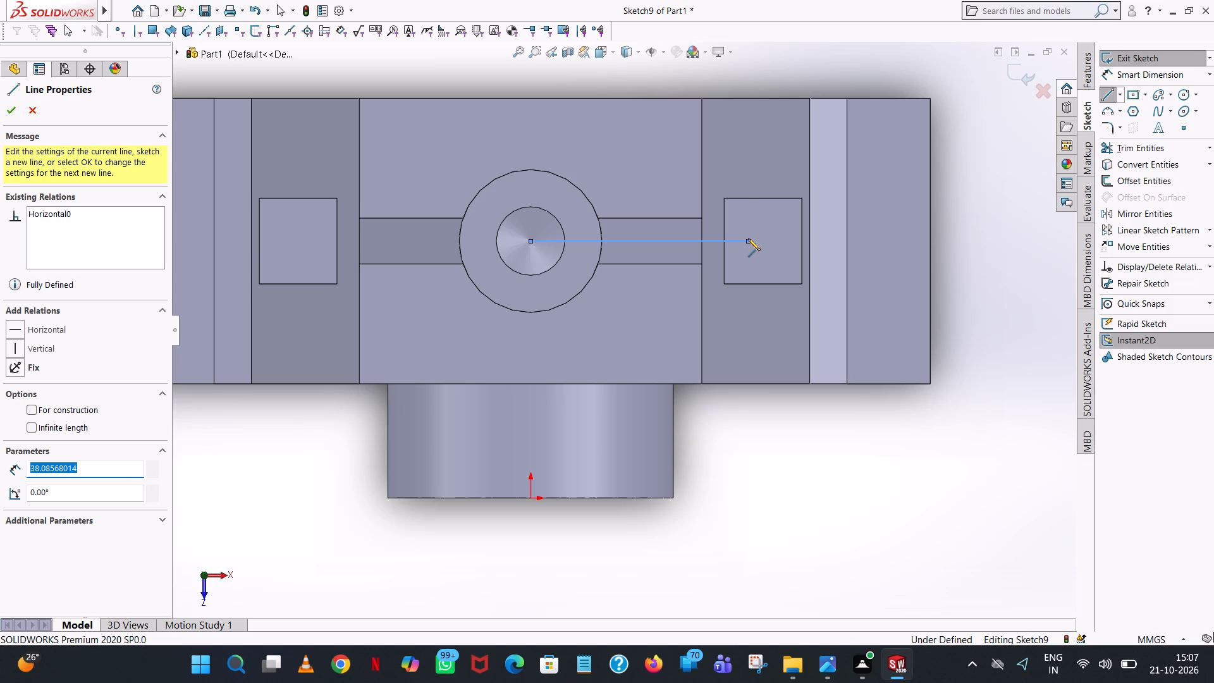
key(7)
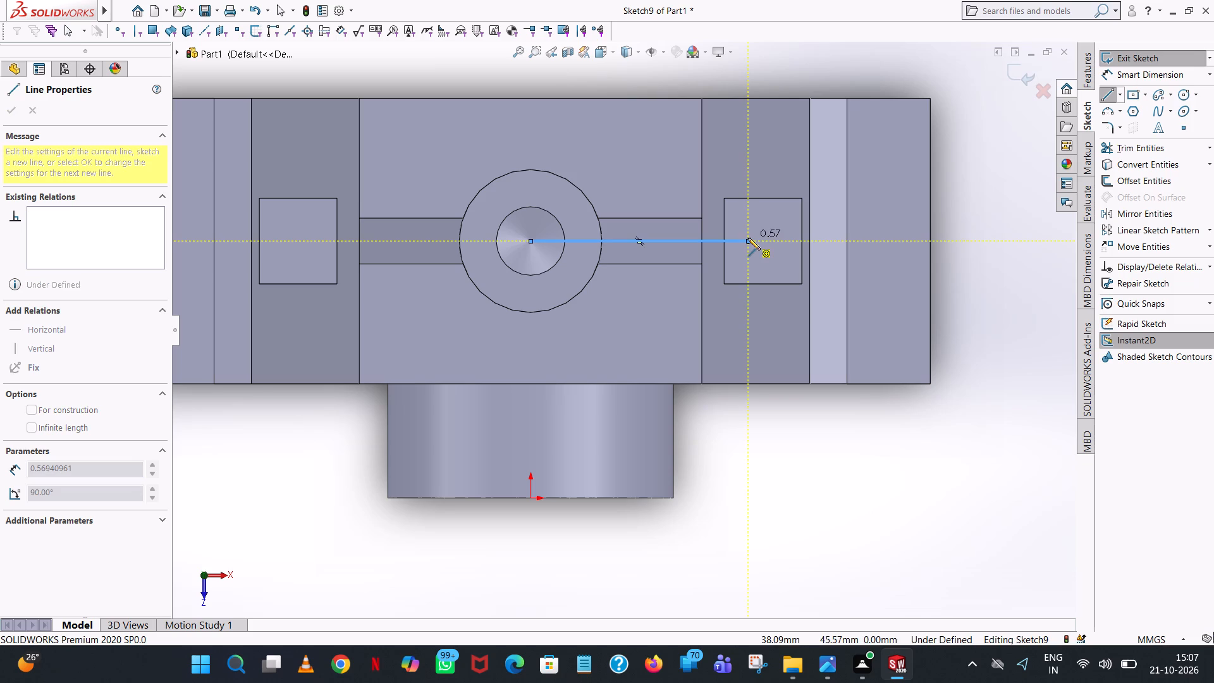
right_click(748, 238)
click(778, 243)
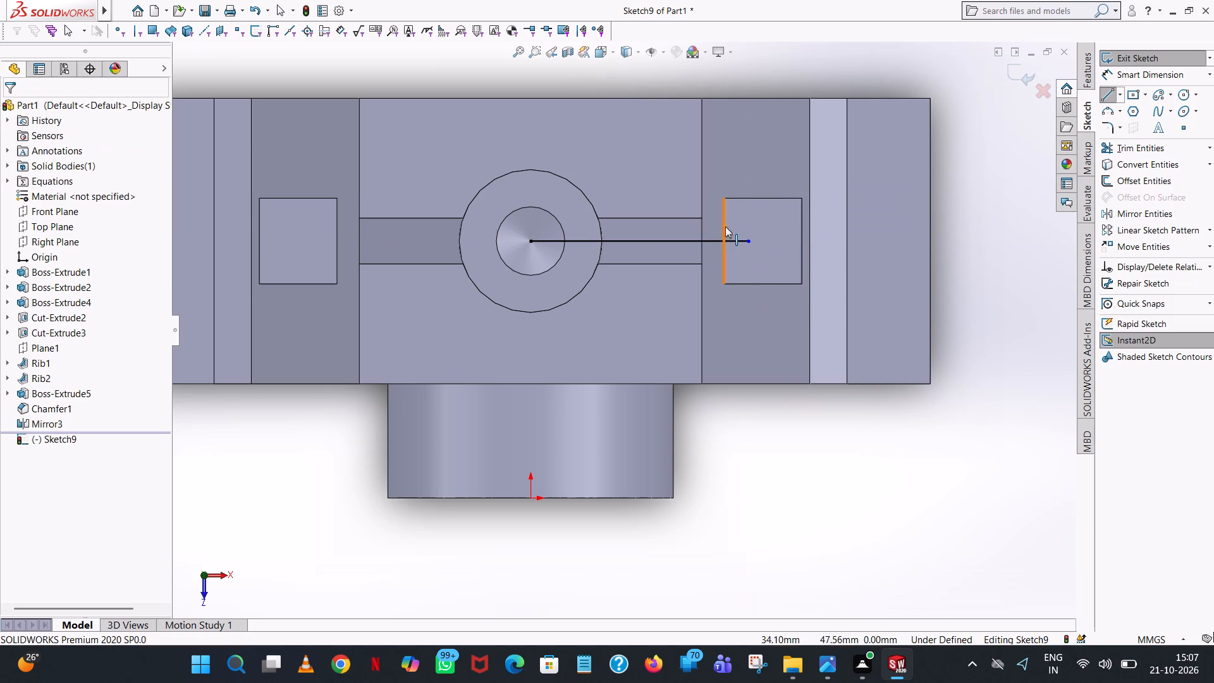
Set the horizontal line's length to 76/2, i.e. 38 mm.
click(719, 238)
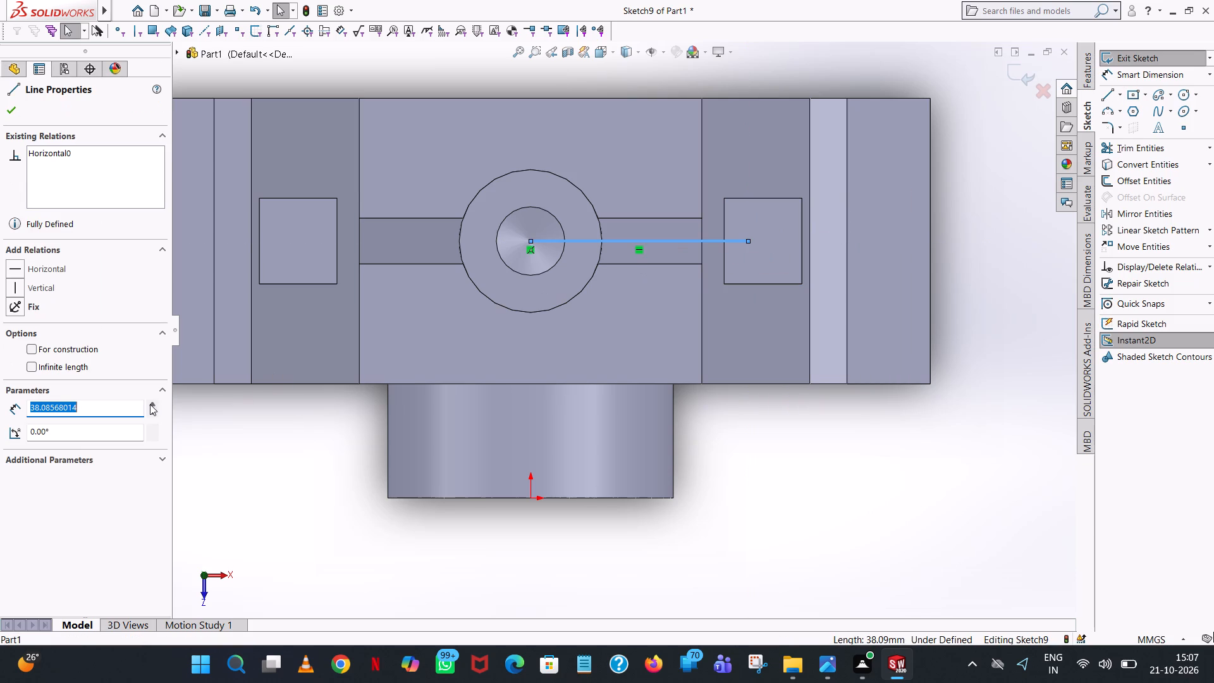
text(76)
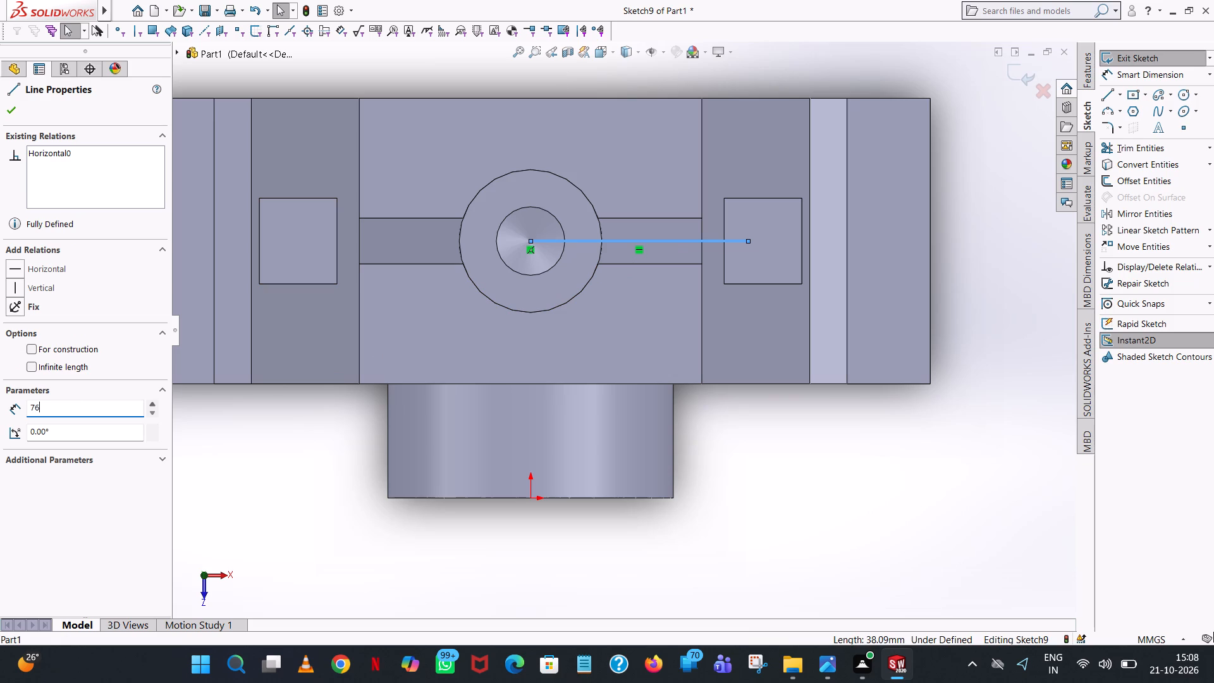
key(slash)
key(2)
key(Return)
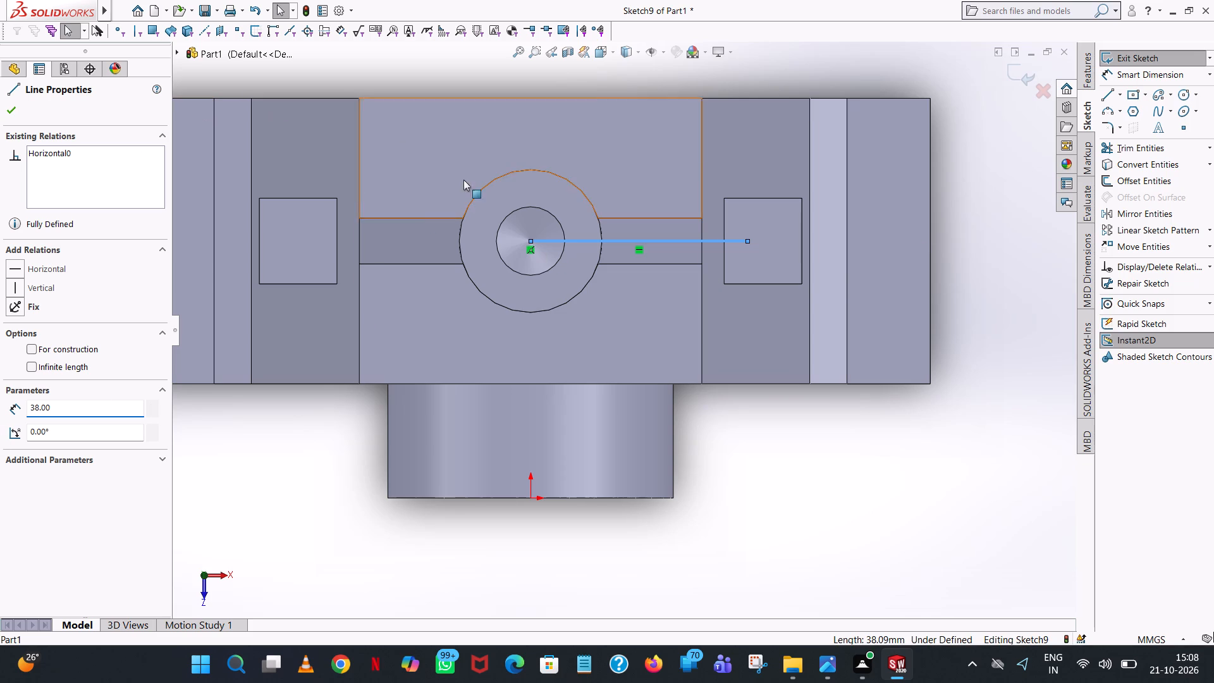
click(783, 70)
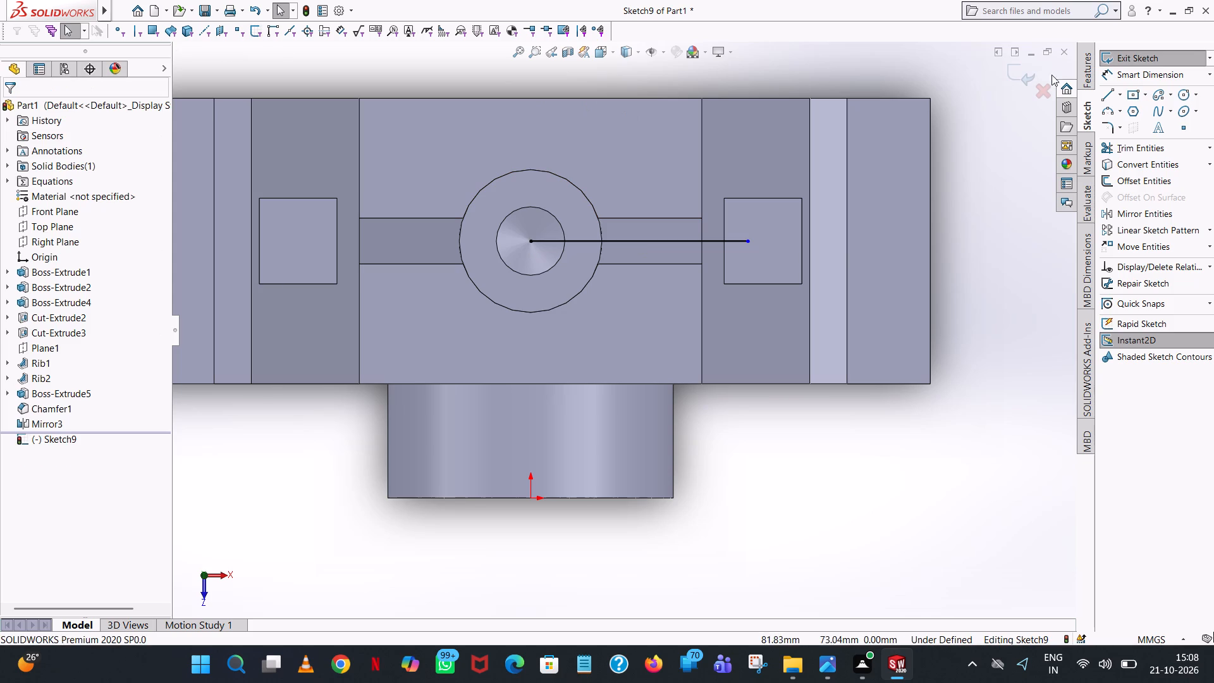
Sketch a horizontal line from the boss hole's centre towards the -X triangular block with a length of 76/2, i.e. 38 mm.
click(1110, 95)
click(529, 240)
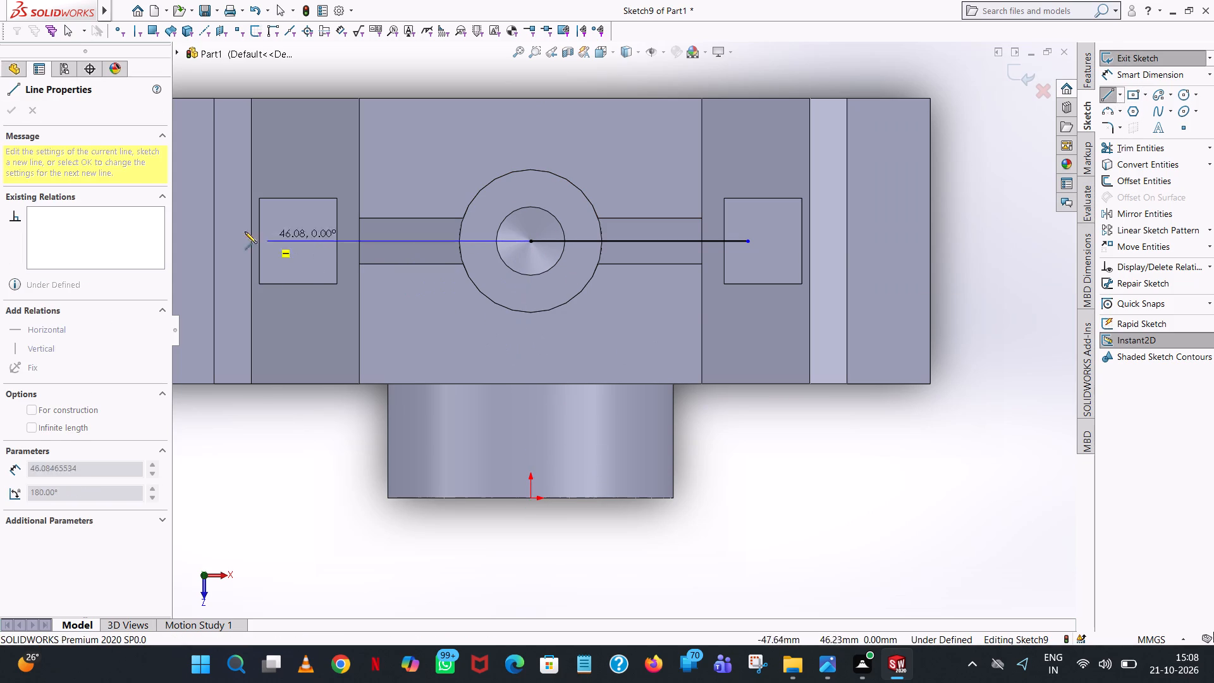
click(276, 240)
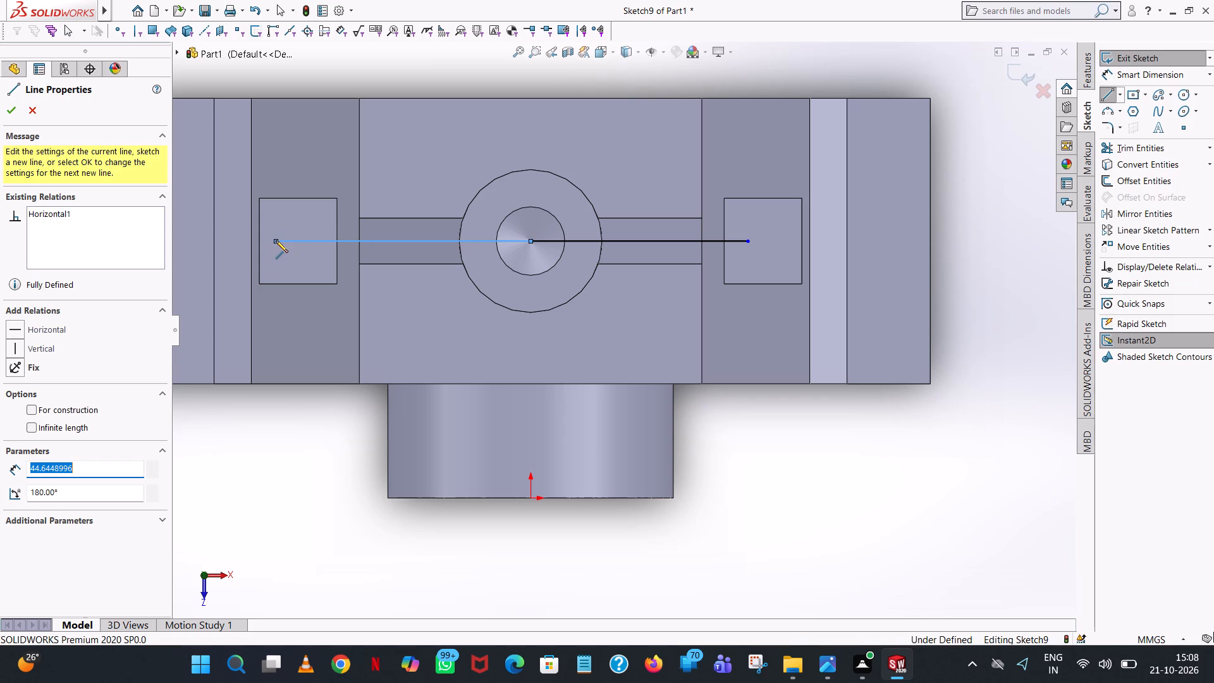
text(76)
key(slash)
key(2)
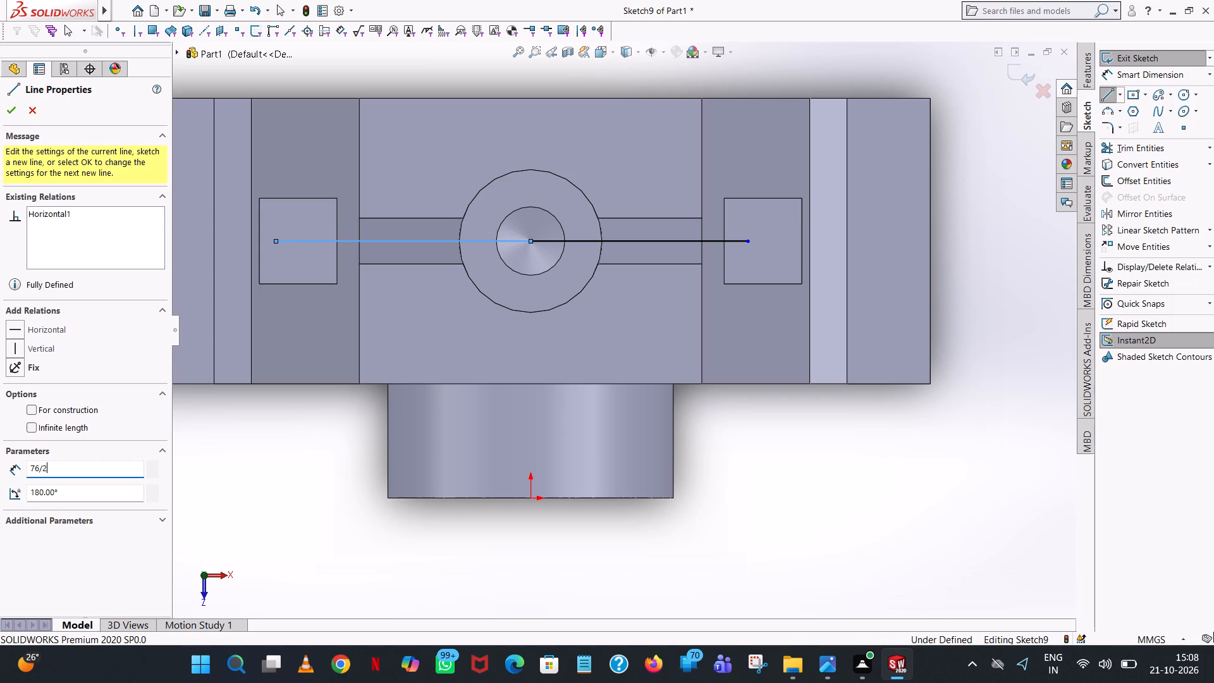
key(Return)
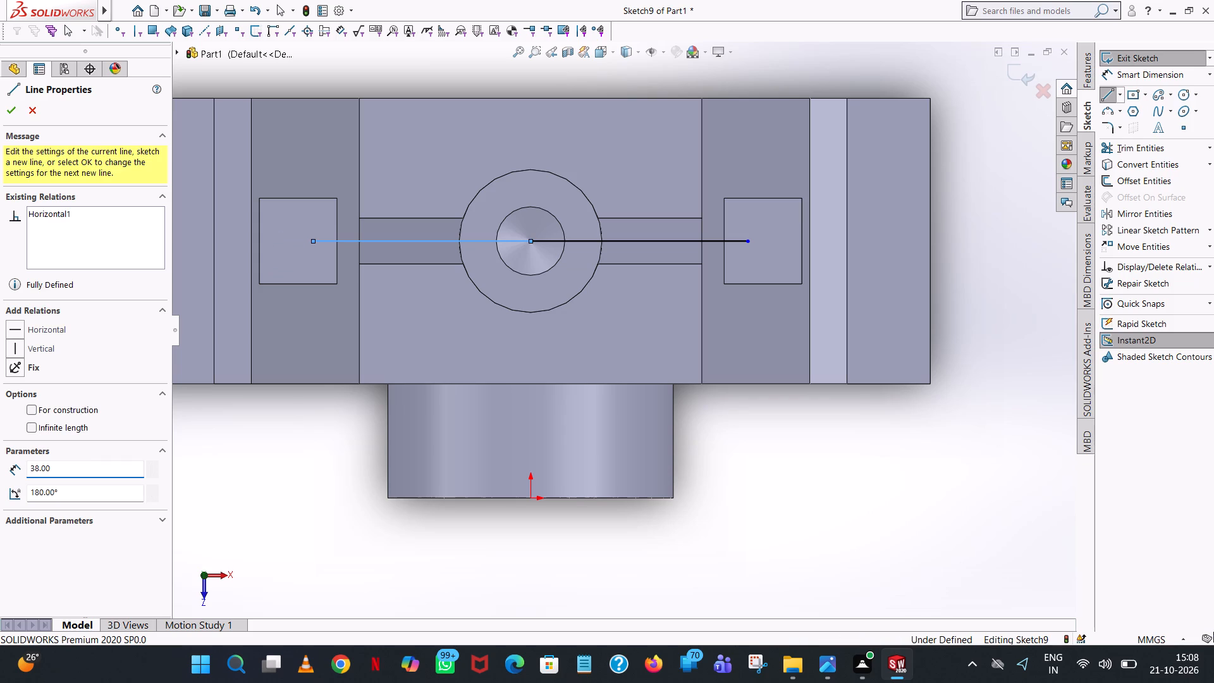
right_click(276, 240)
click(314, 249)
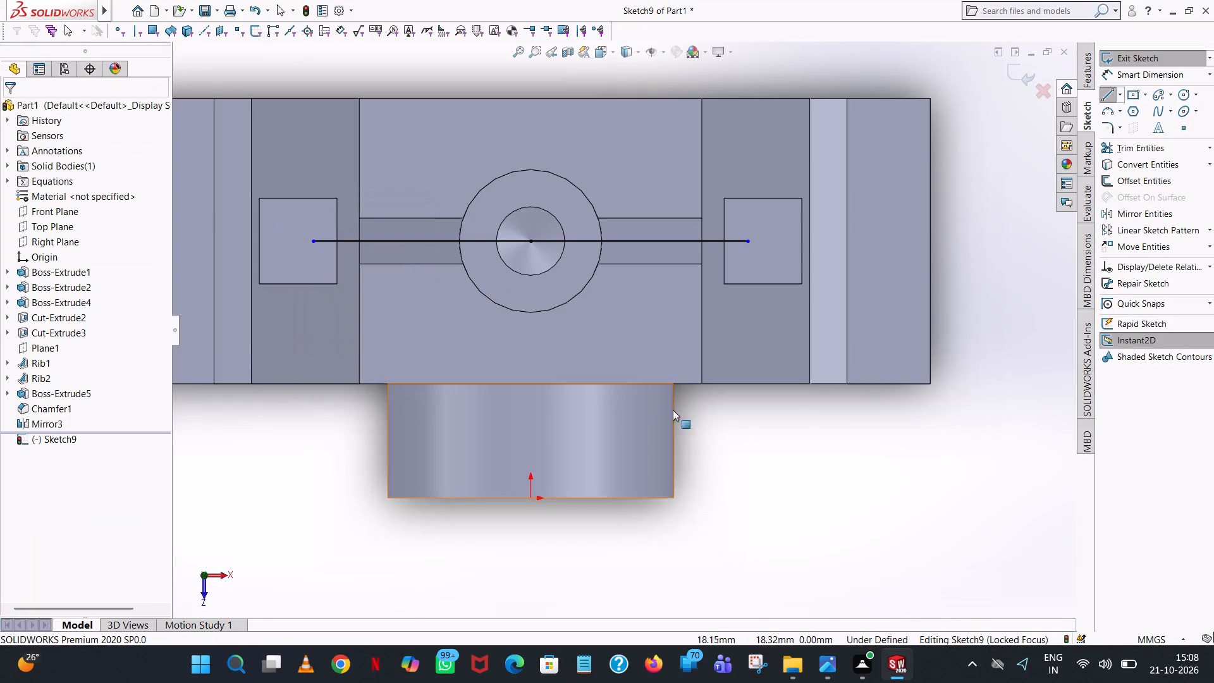
Sketch a circle about 4.87 mm in radius on the +X triangular block, centred on the outer end of the +X line.
click(1182, 89)
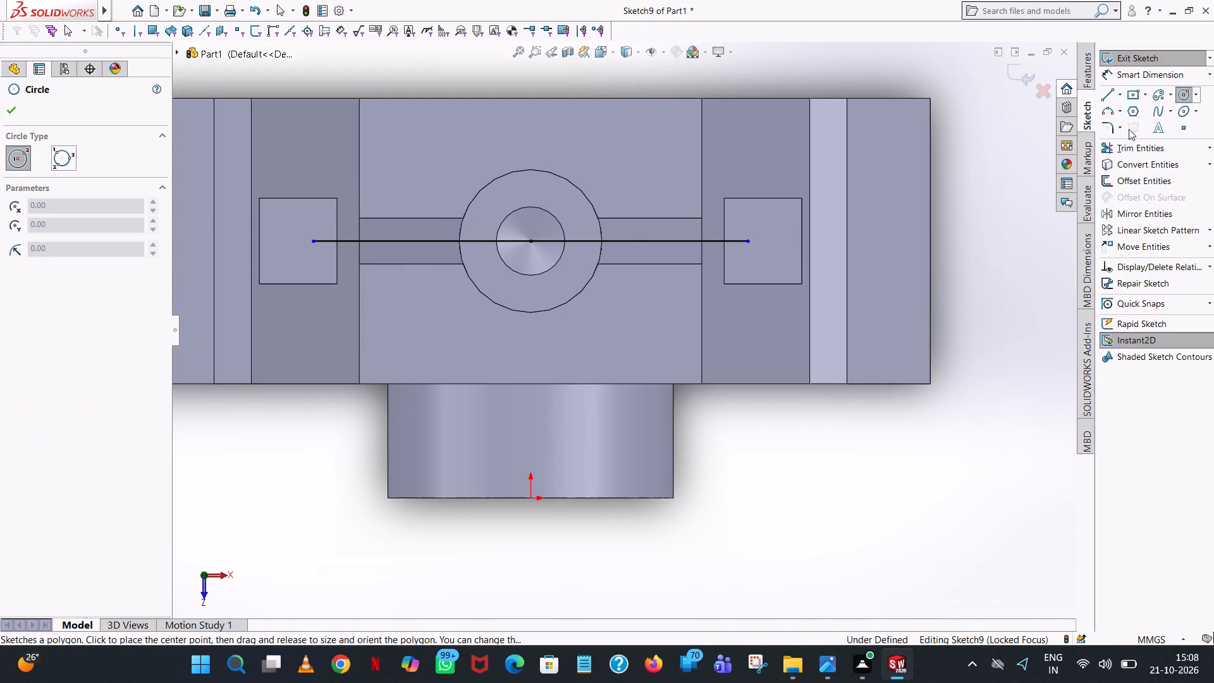
click(746, 242)
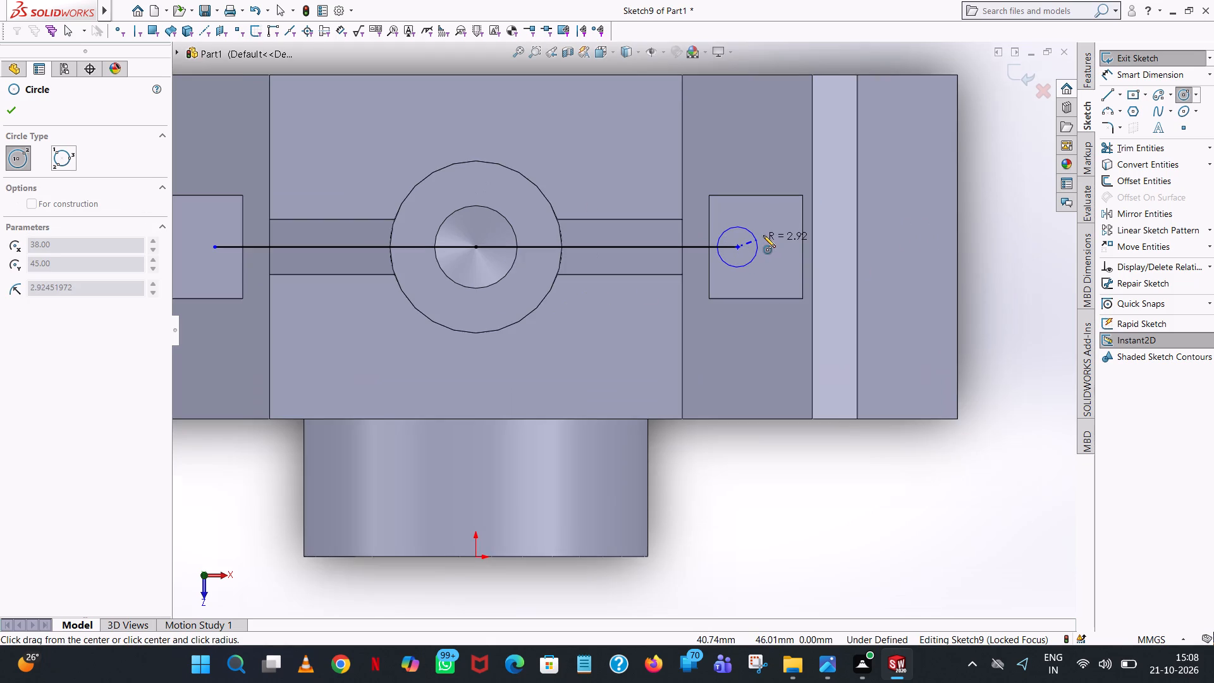
scroll(763, 235, down, 4)
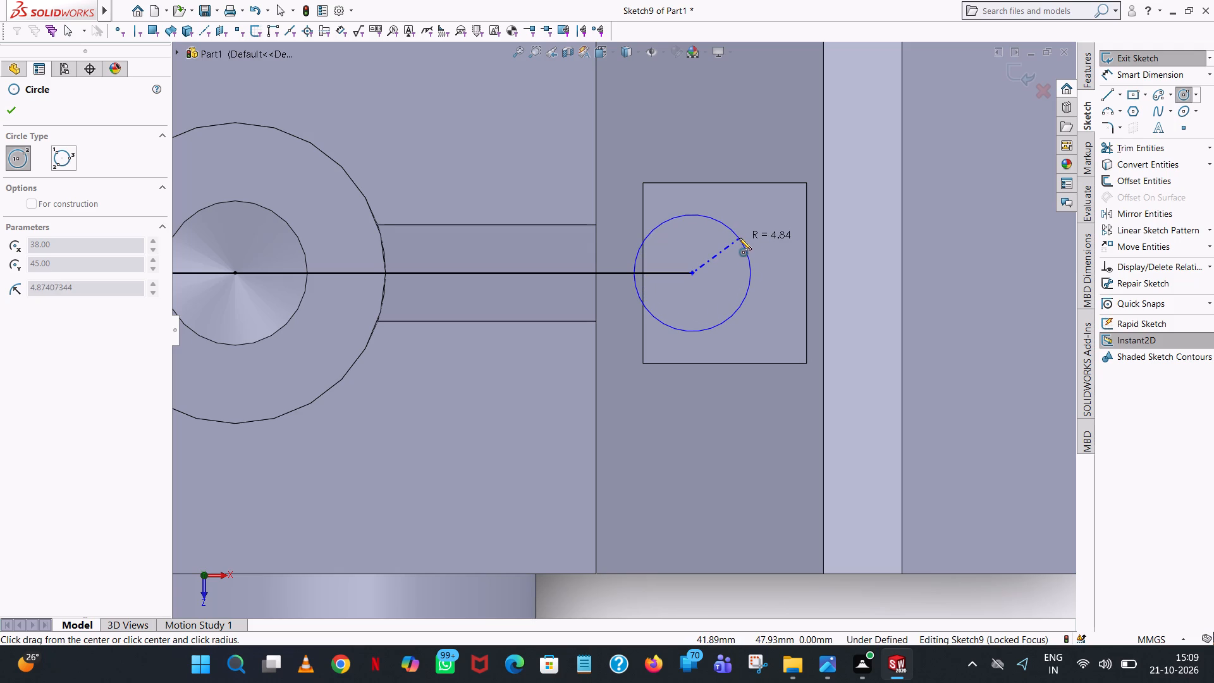
click(739, 238)
Set the circle's radius to 5 mm and finish the Circle command.
middle_drag(740, 238, 752, 214)
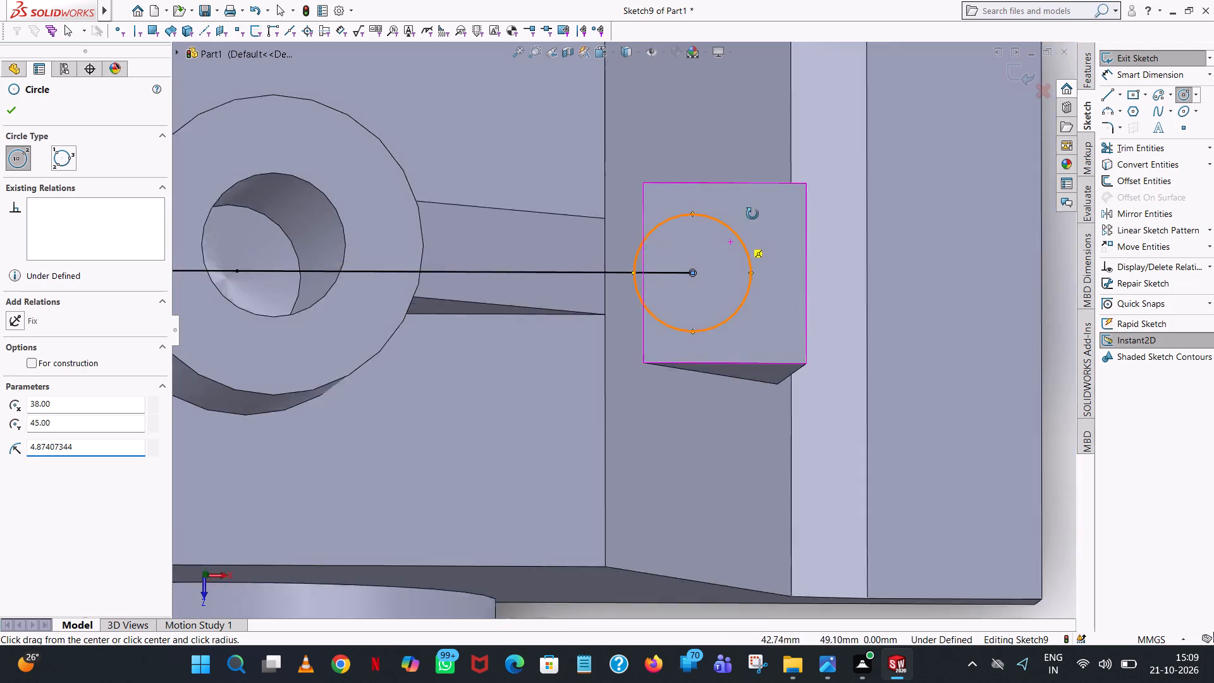
middle_drag(752, 214, 759, 47)
scroll(745, 54, up, 1)
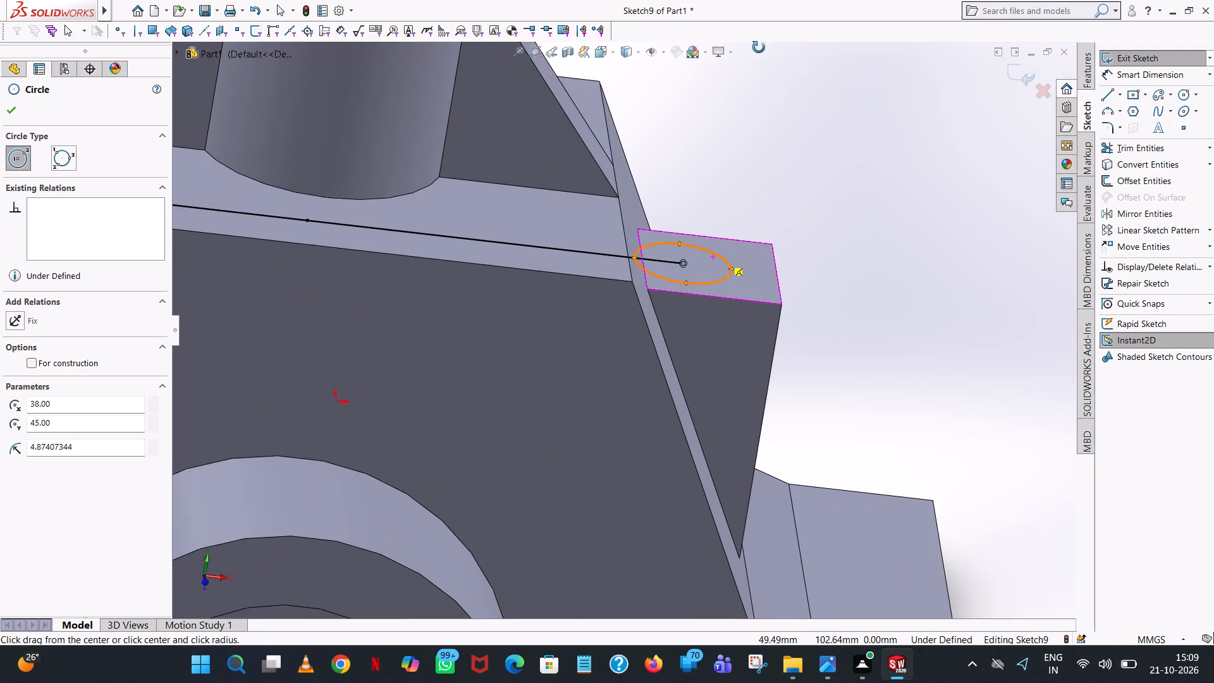
middle_drag(759, 47, 759, 84)
scroll(759, 84, down, 1)
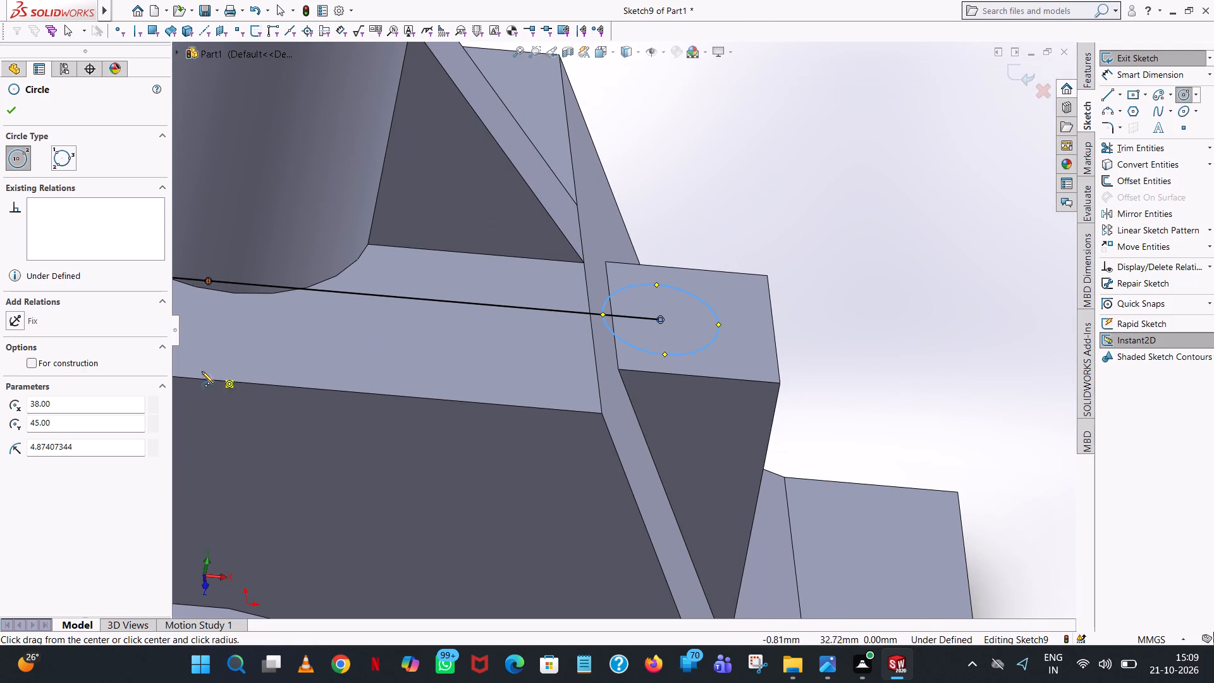
double_click(92, 450)
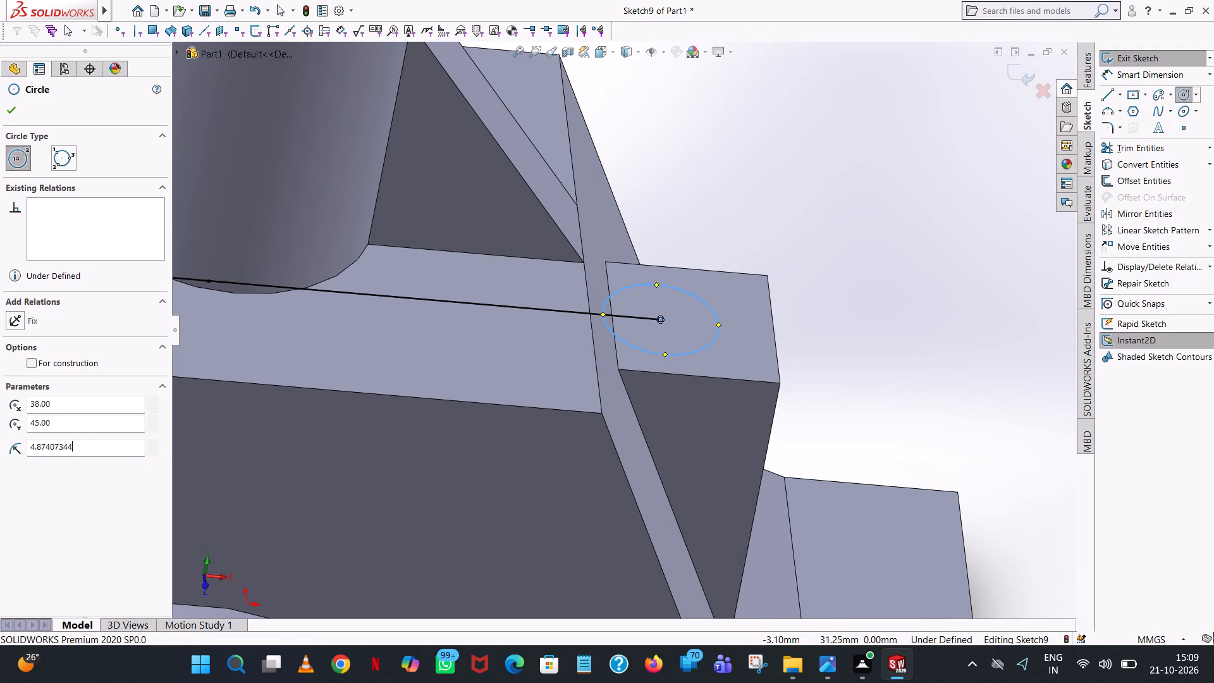
key(5)
click(104, 522)
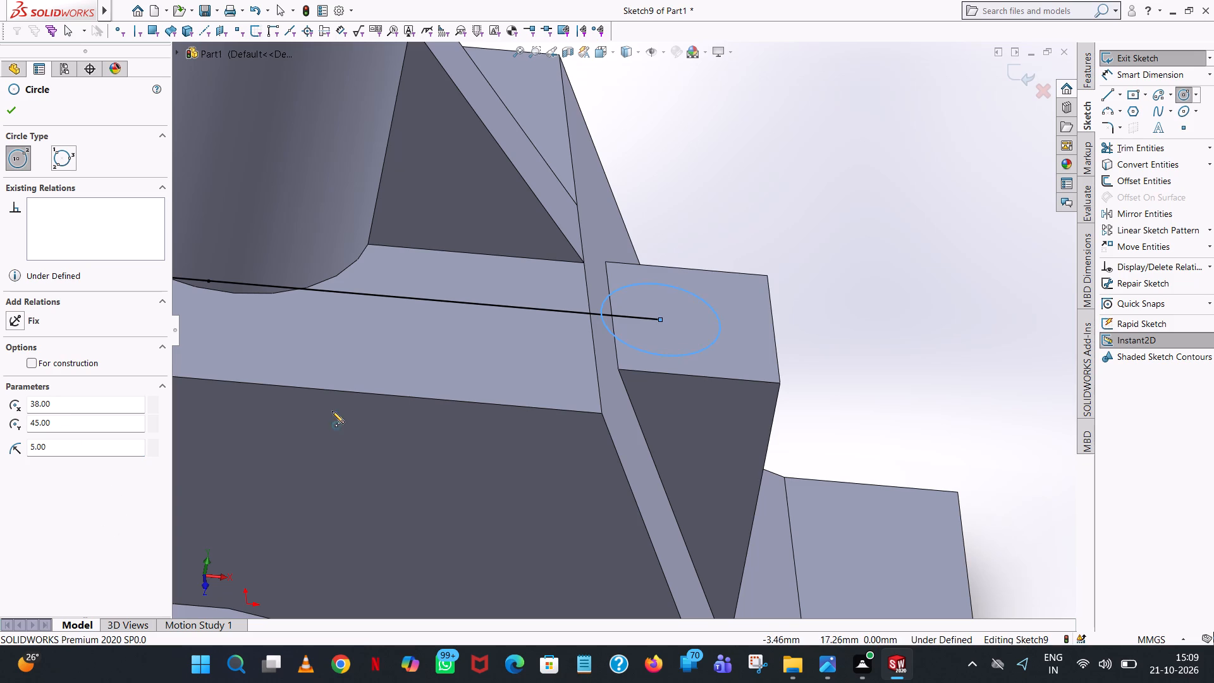
middle_drag(791, 384, 802, 347)
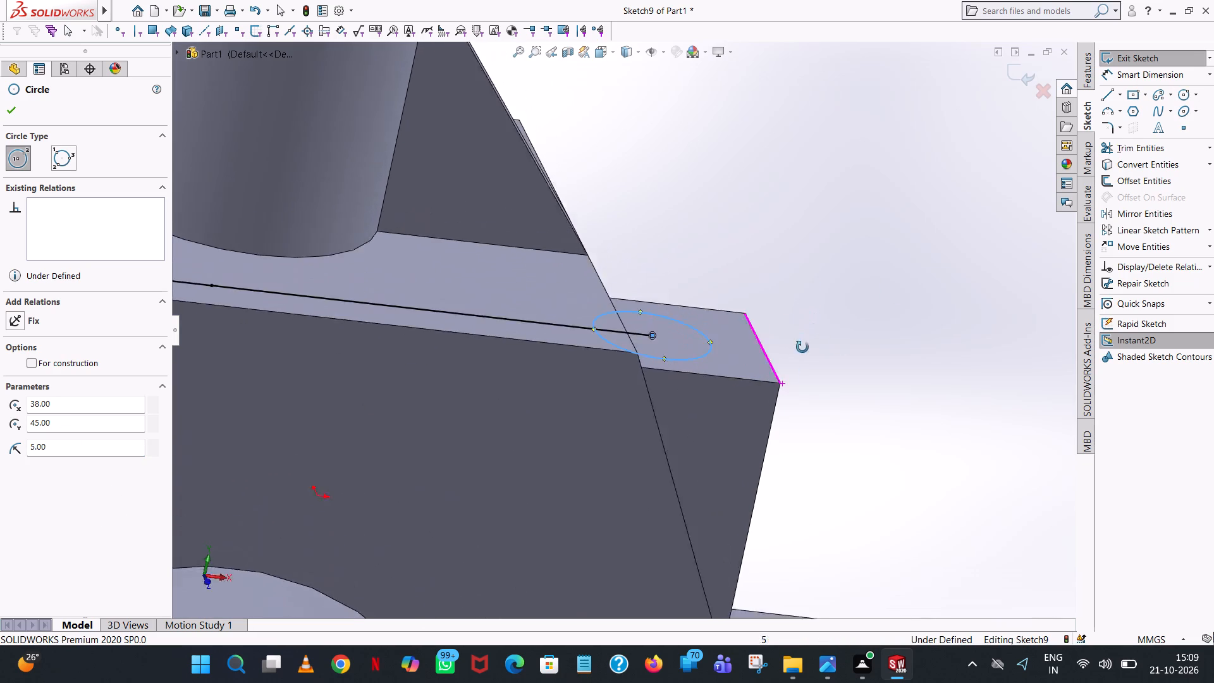
middle_drag(802, 347, 763, 438)
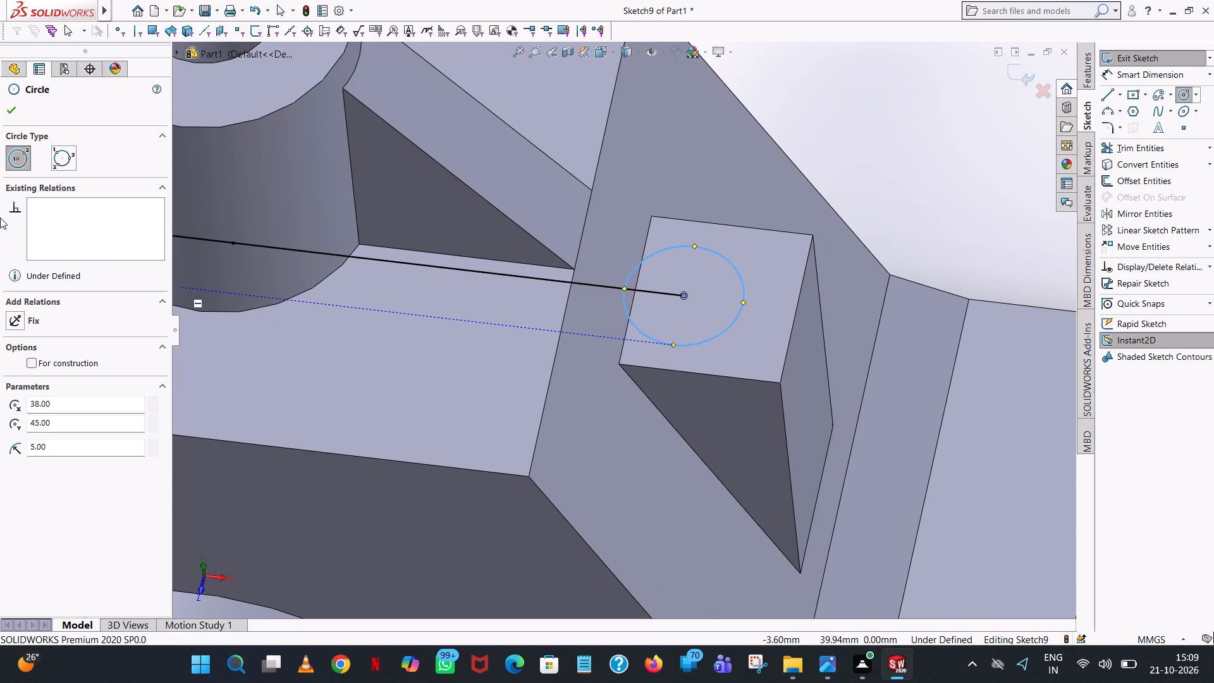
click(10, 105)
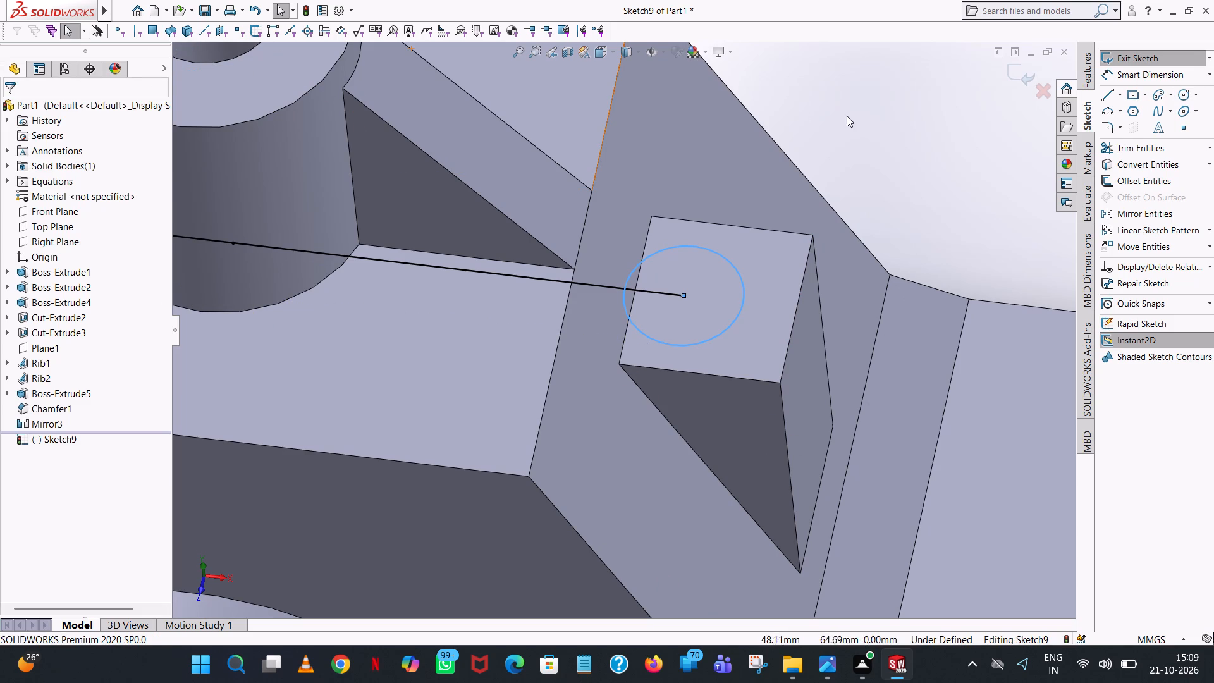
click(847, 116)
Trim away both horizontal construction-aid lines running from the boss hole's centre, leaving only the circle in the sketch.
click(1138, 149)
click(668, 292)
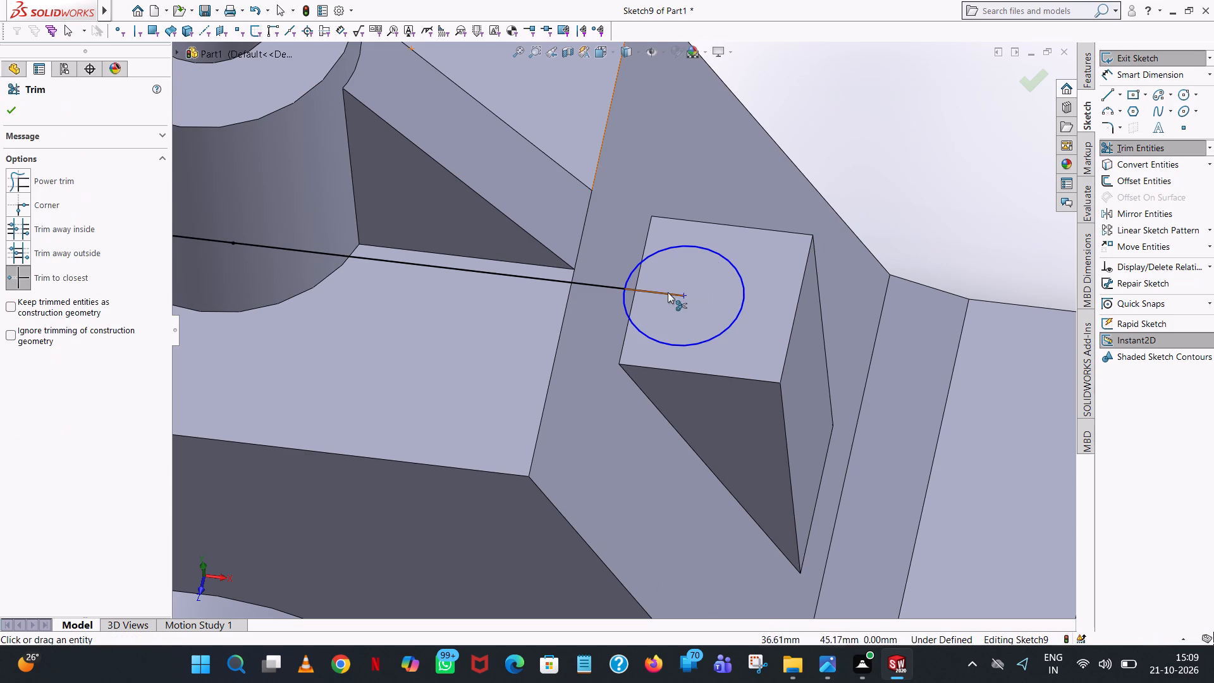
click(584, 287)
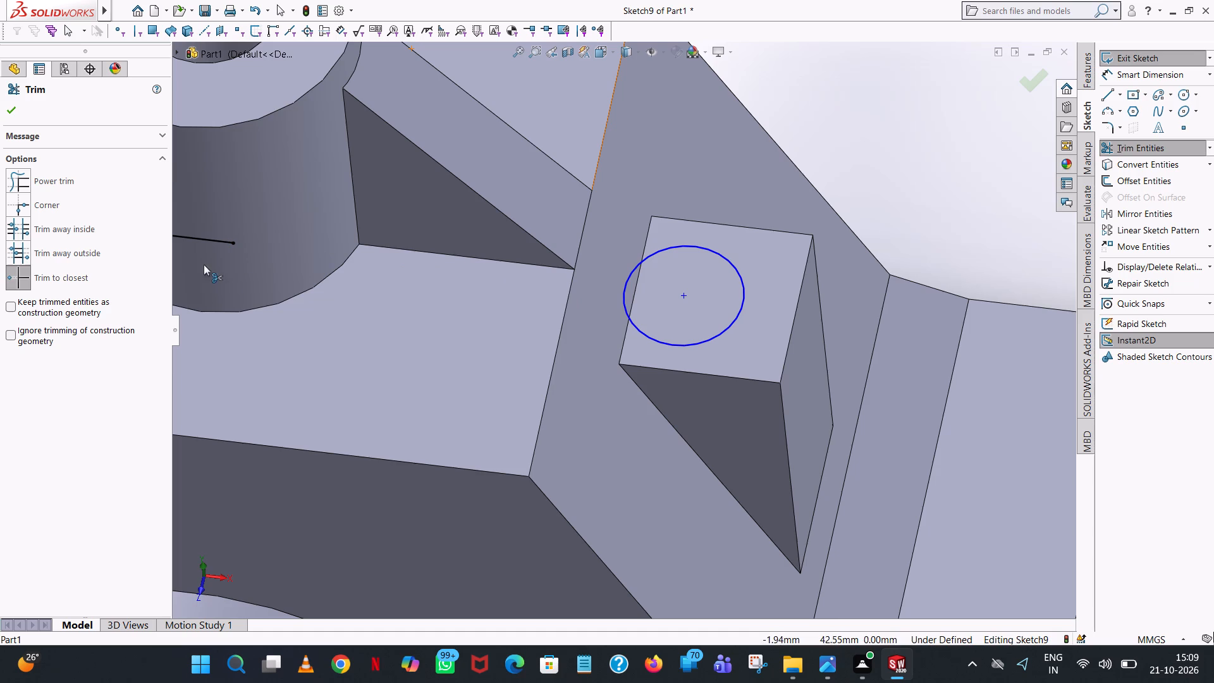
click(205, 240)
Add a diameter dimension to the circle on the +X triangular block, accepting its value.
scroll(236, 221, up, 6)
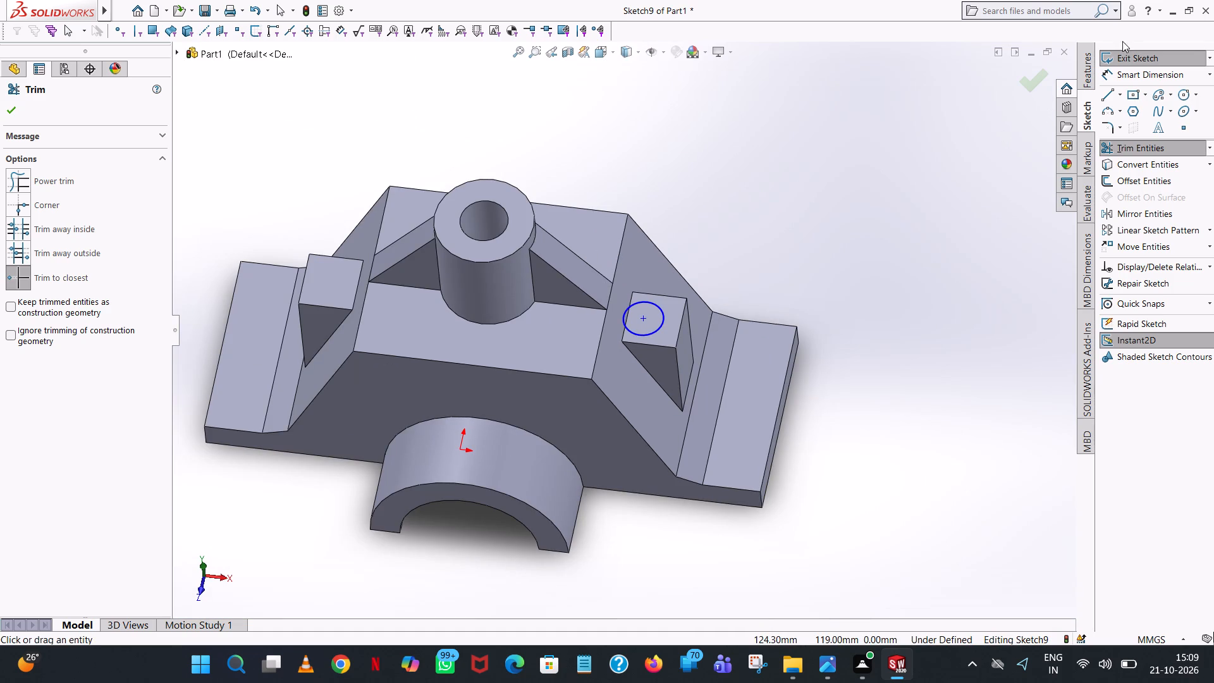
click(1114, 72)
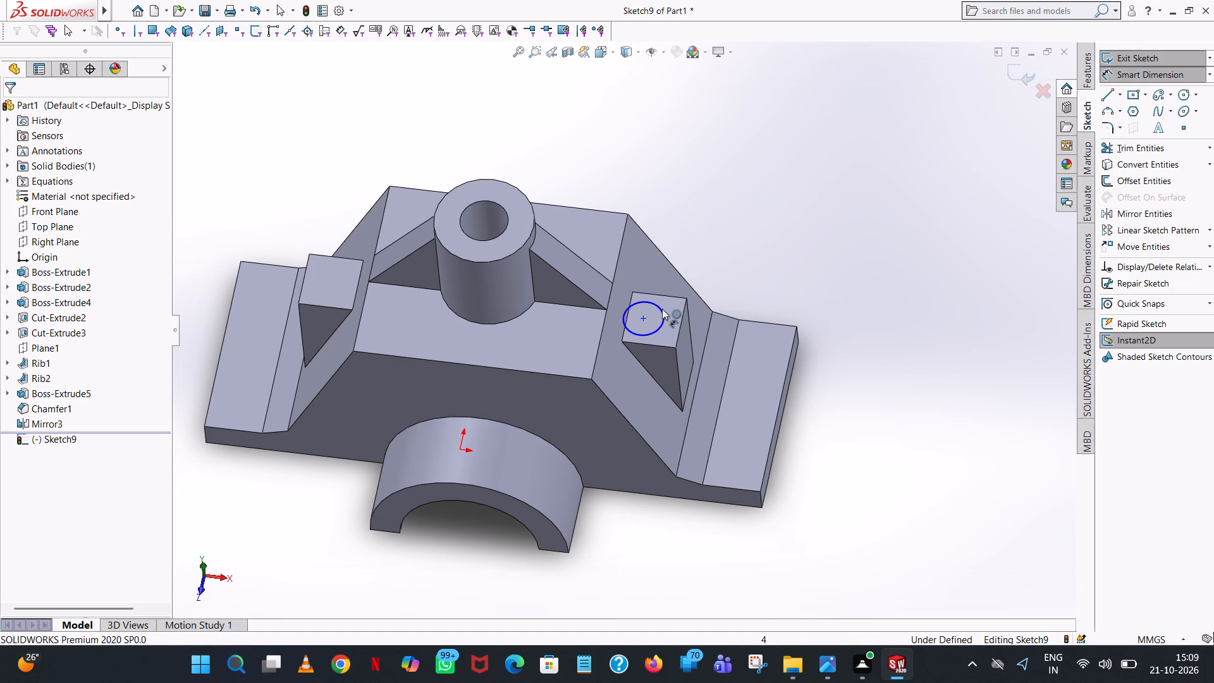
click(662, 309)
click(823, 219)
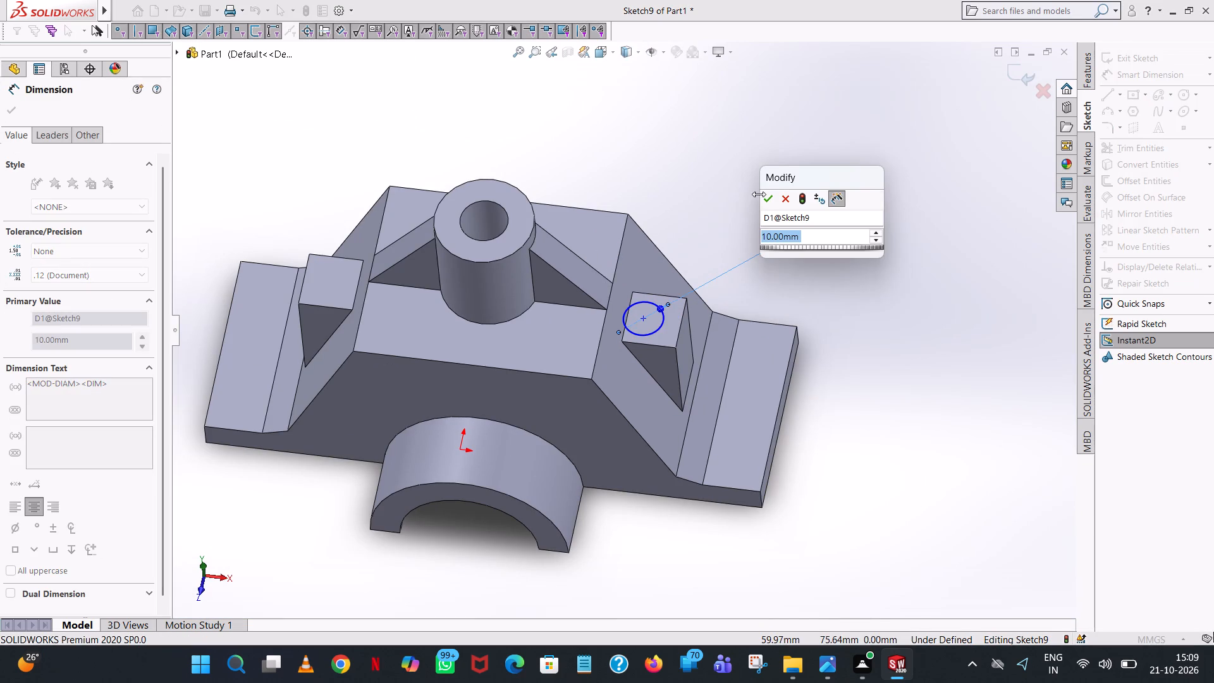
click(768, 206)
click(799, 143)
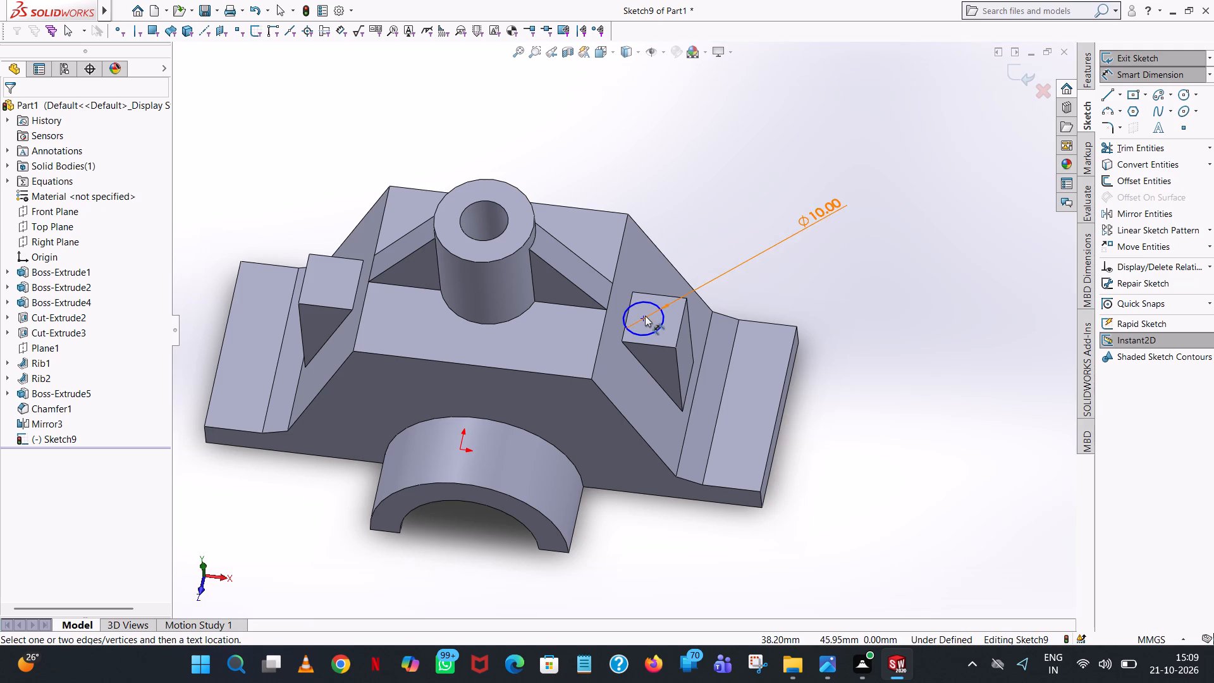
click(645, 316)
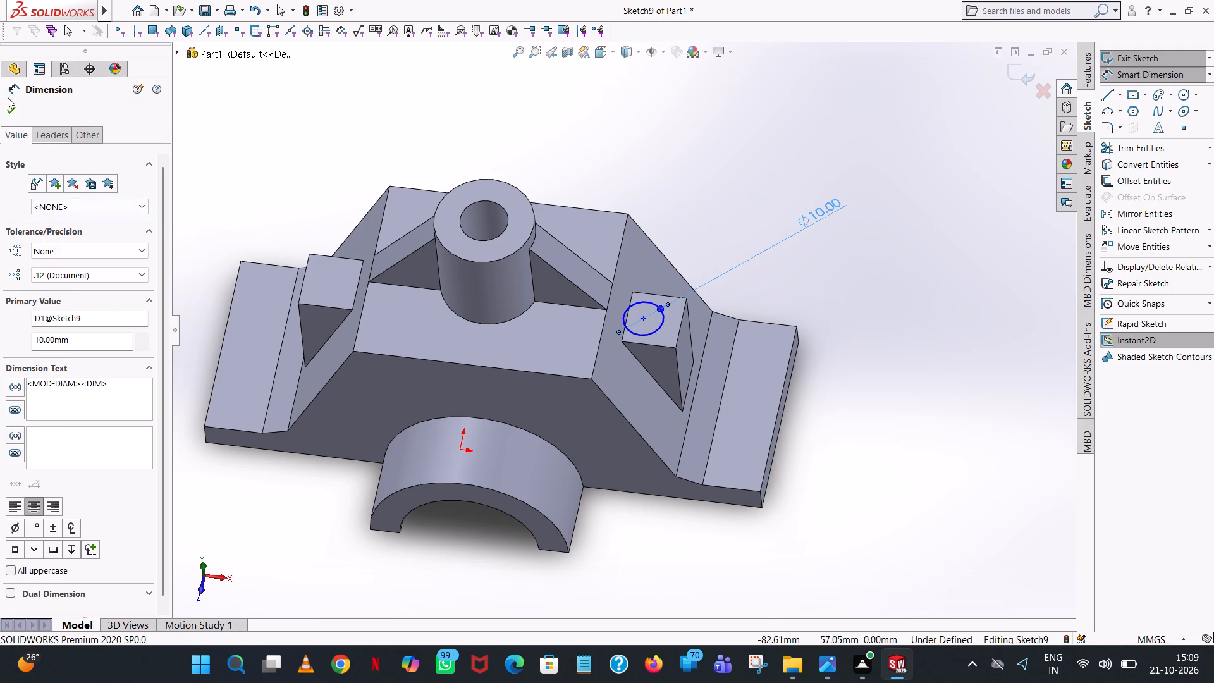
click(16, 114)
Dimension the X distance between the circle's centre and the central boss, accepting its value.
click(1108, 78)
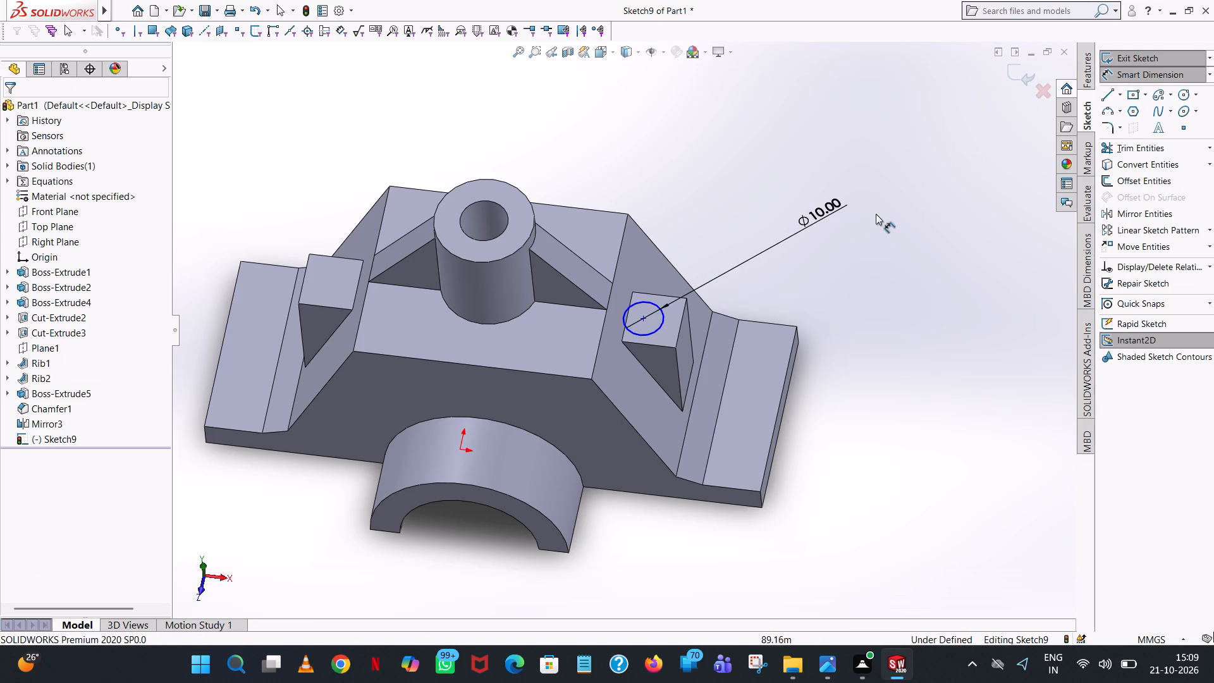
middle_drag(876, 215, 921, 133)
scroll(913, 149, up, 1)
middle_drag(835, 267, 763, 349)
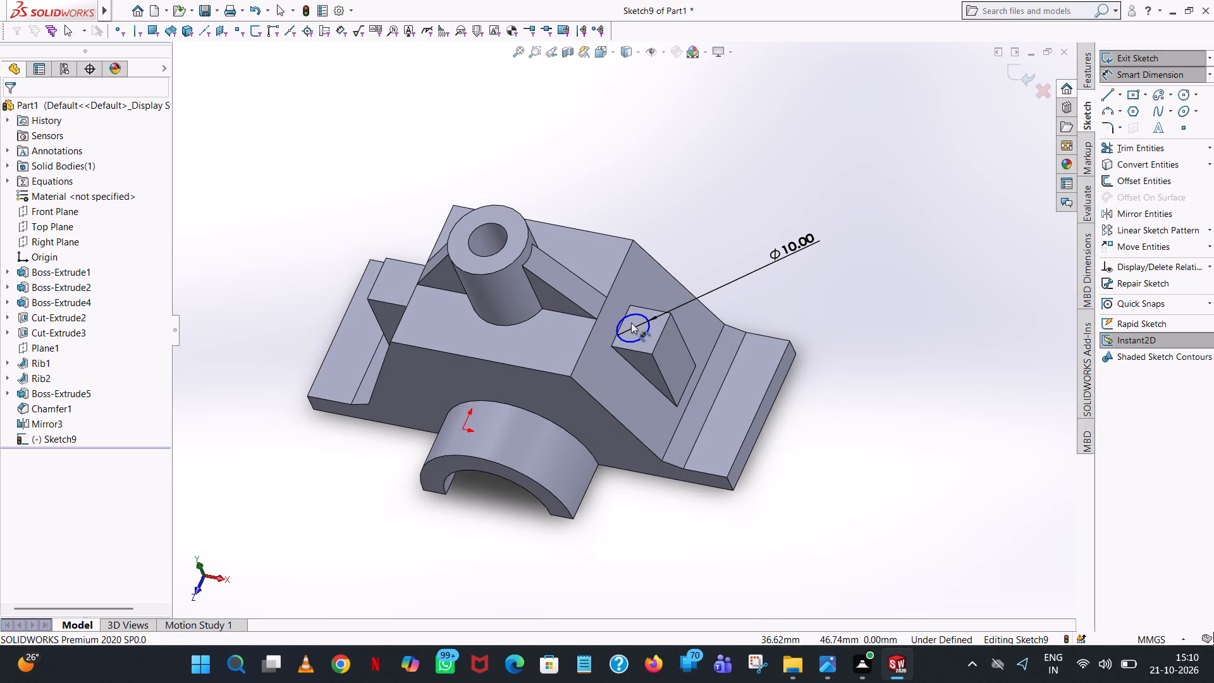
click(631, 329)
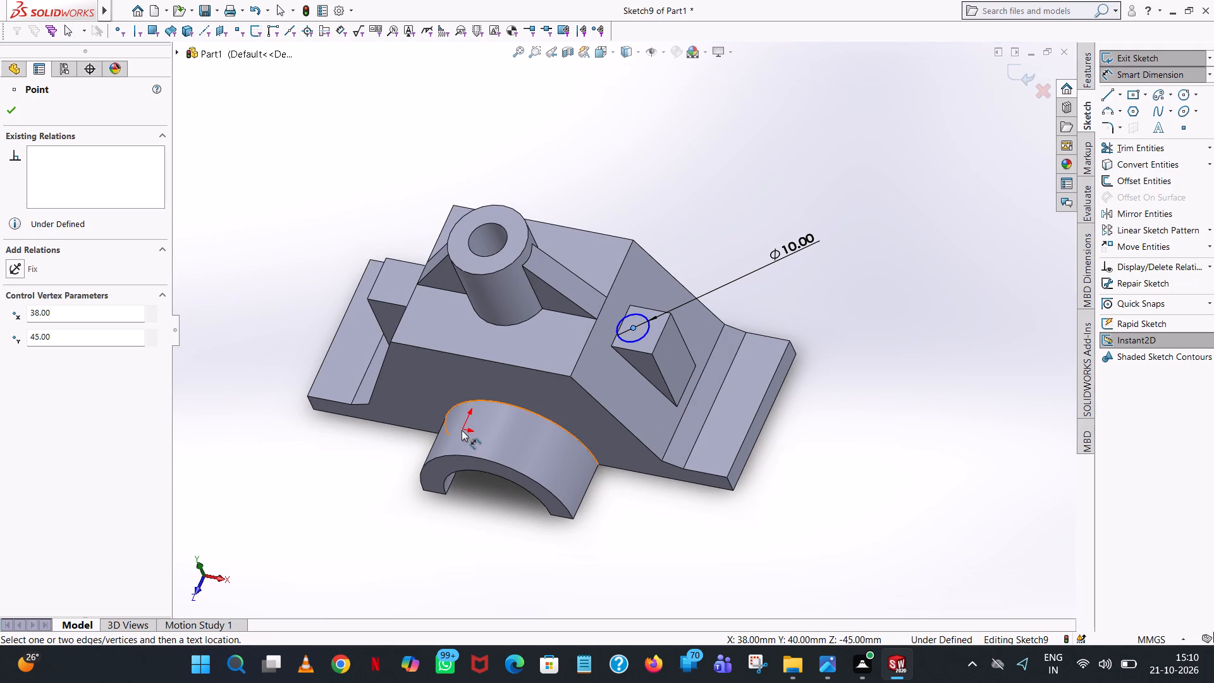
click(479, 228)
click(659, 136)
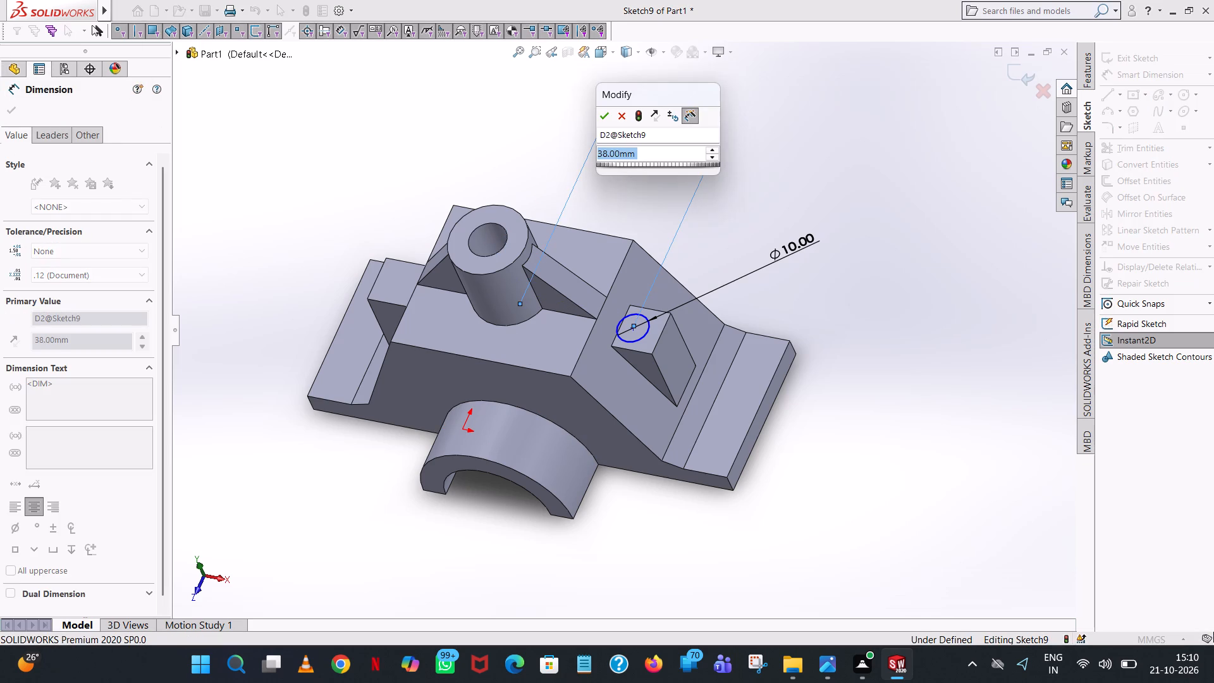
click(608, 111)
click(467, 123)
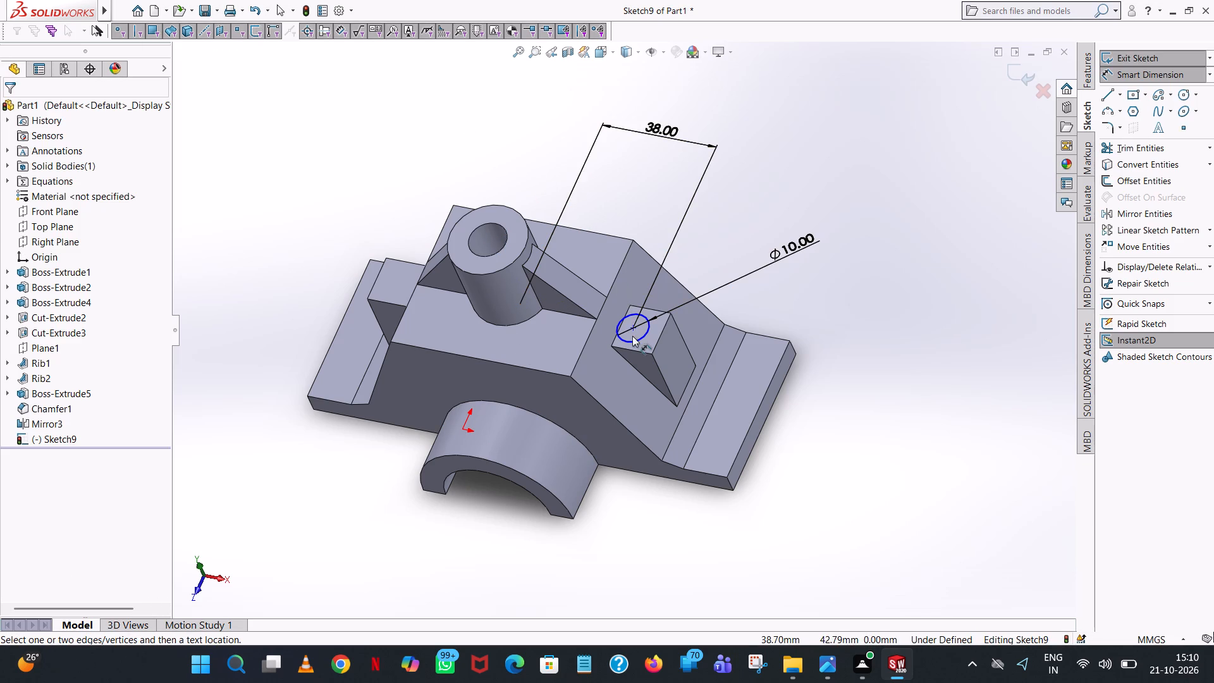
Dimension the distance from the circle's centre to the body's front top edge, accepting its value.
click(632, 329)
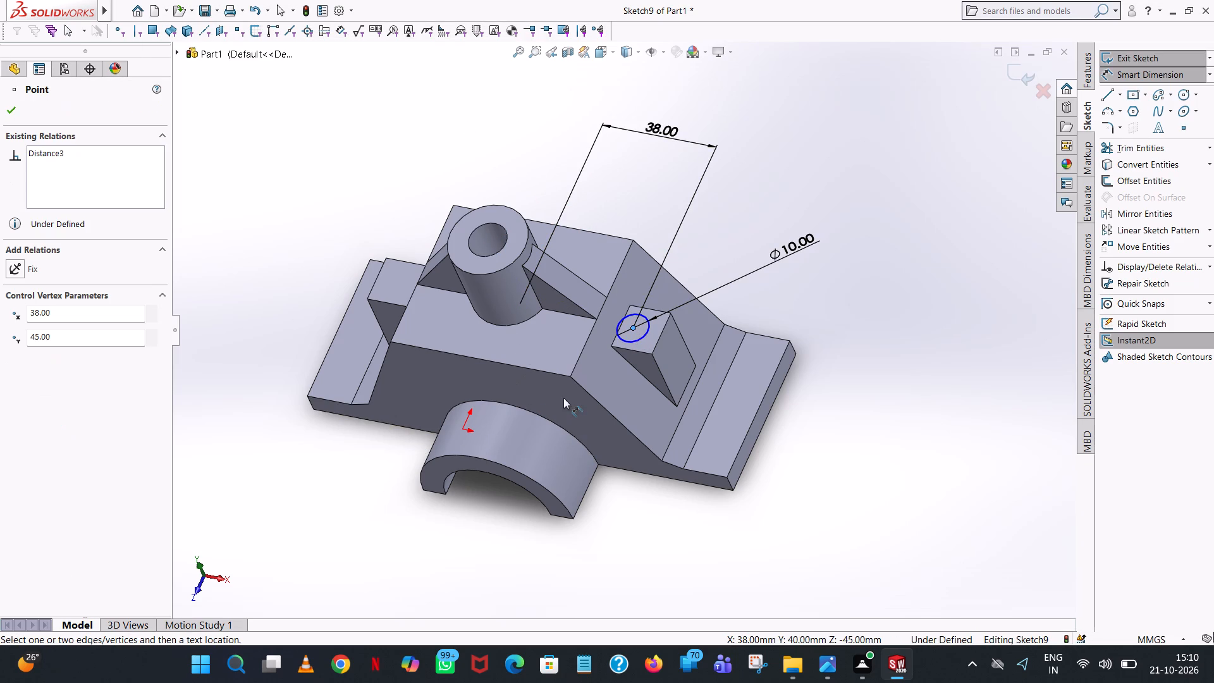
click(565, 376)
click(810, 355)
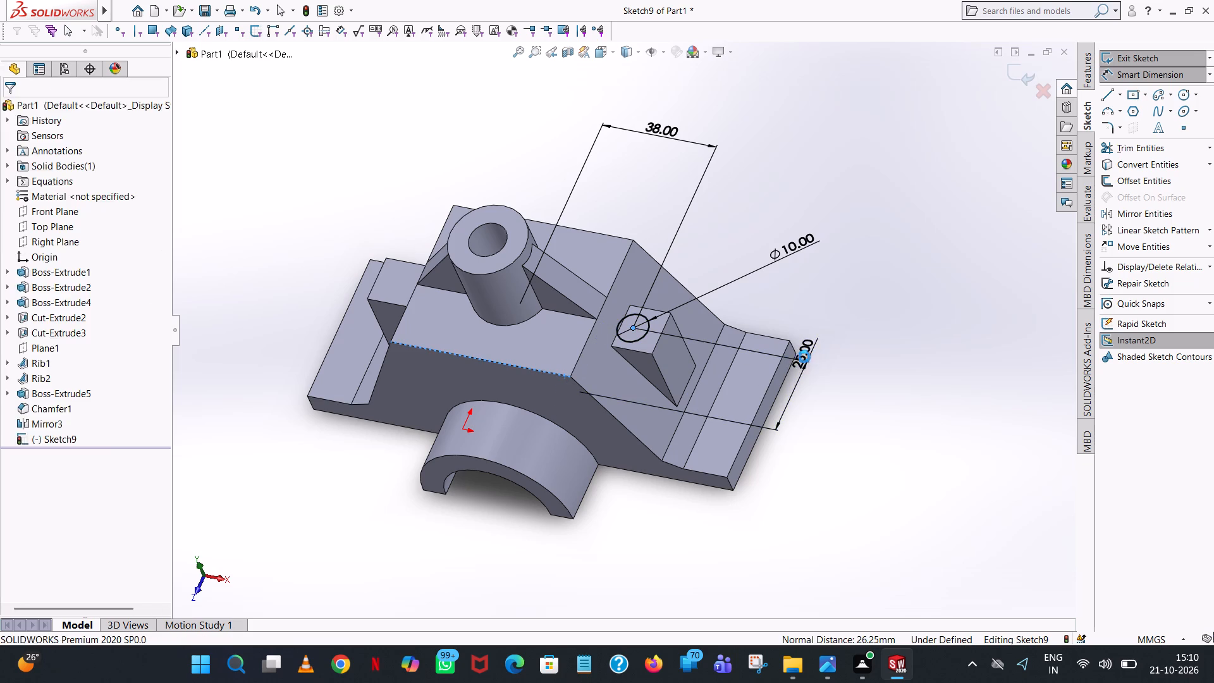
click(748, 343)
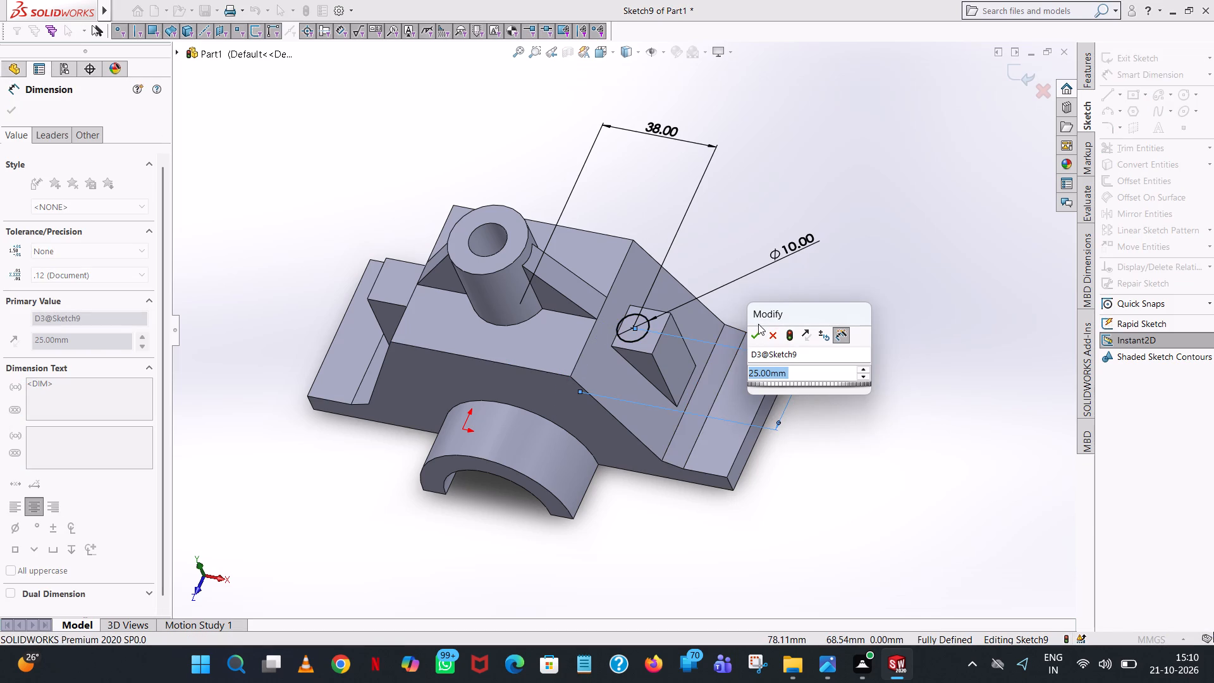
click(752, 329)
click(833, 218)
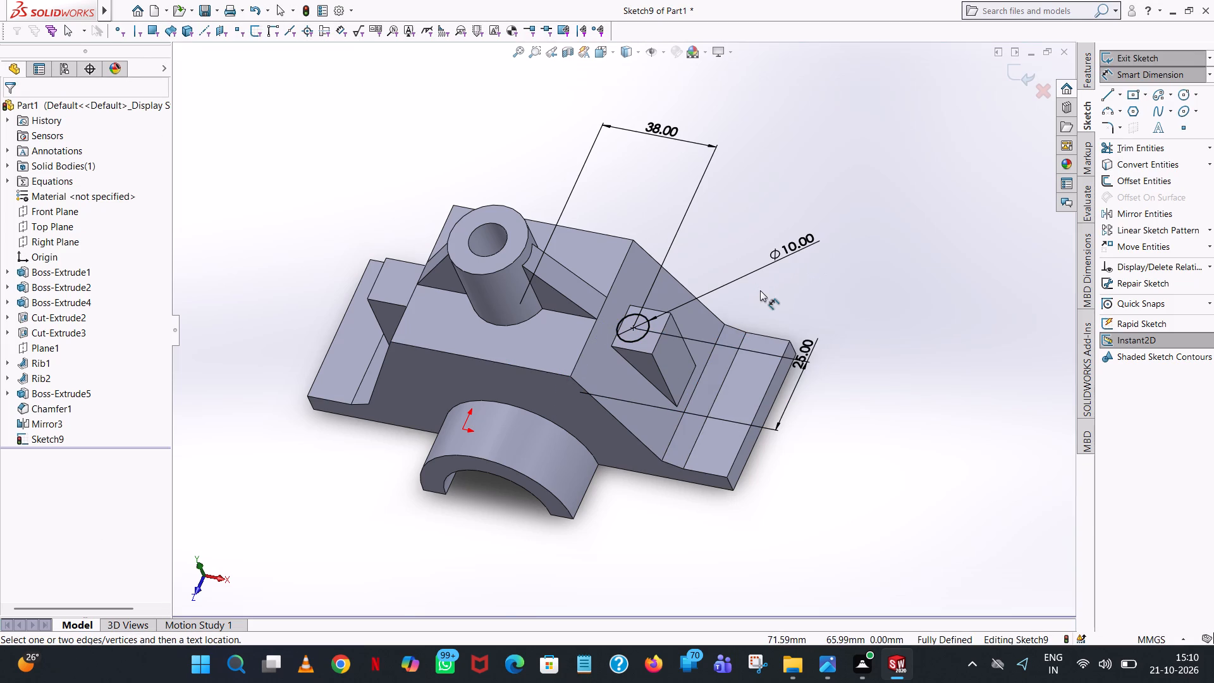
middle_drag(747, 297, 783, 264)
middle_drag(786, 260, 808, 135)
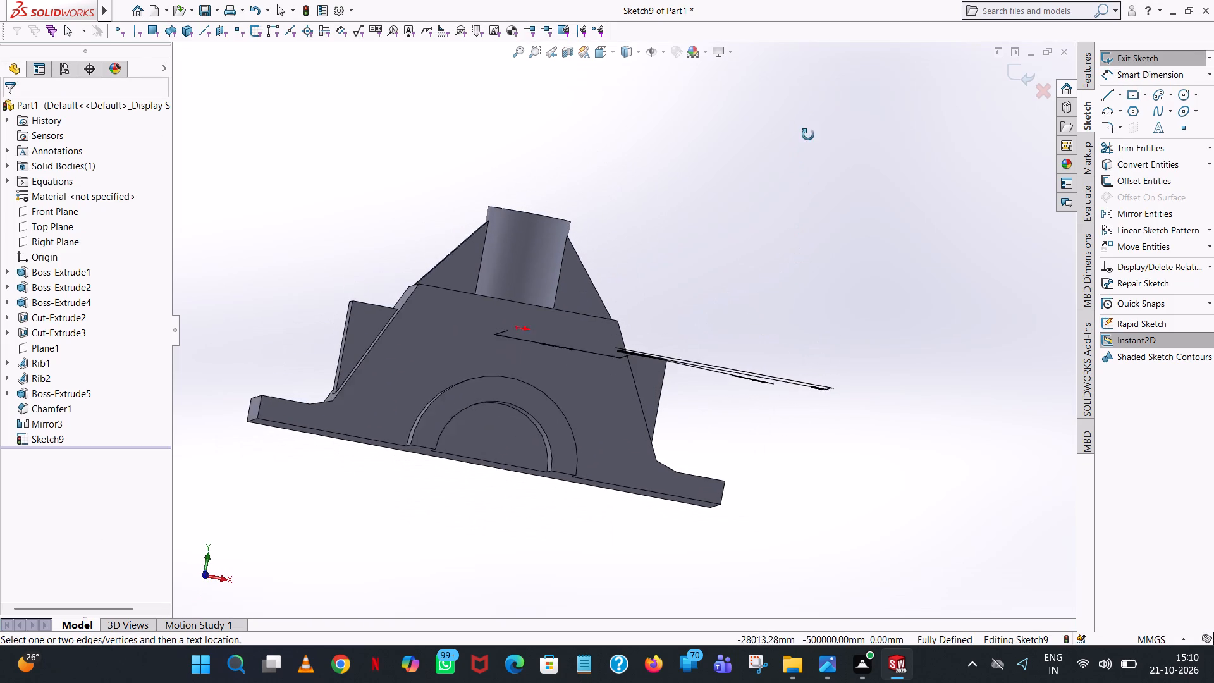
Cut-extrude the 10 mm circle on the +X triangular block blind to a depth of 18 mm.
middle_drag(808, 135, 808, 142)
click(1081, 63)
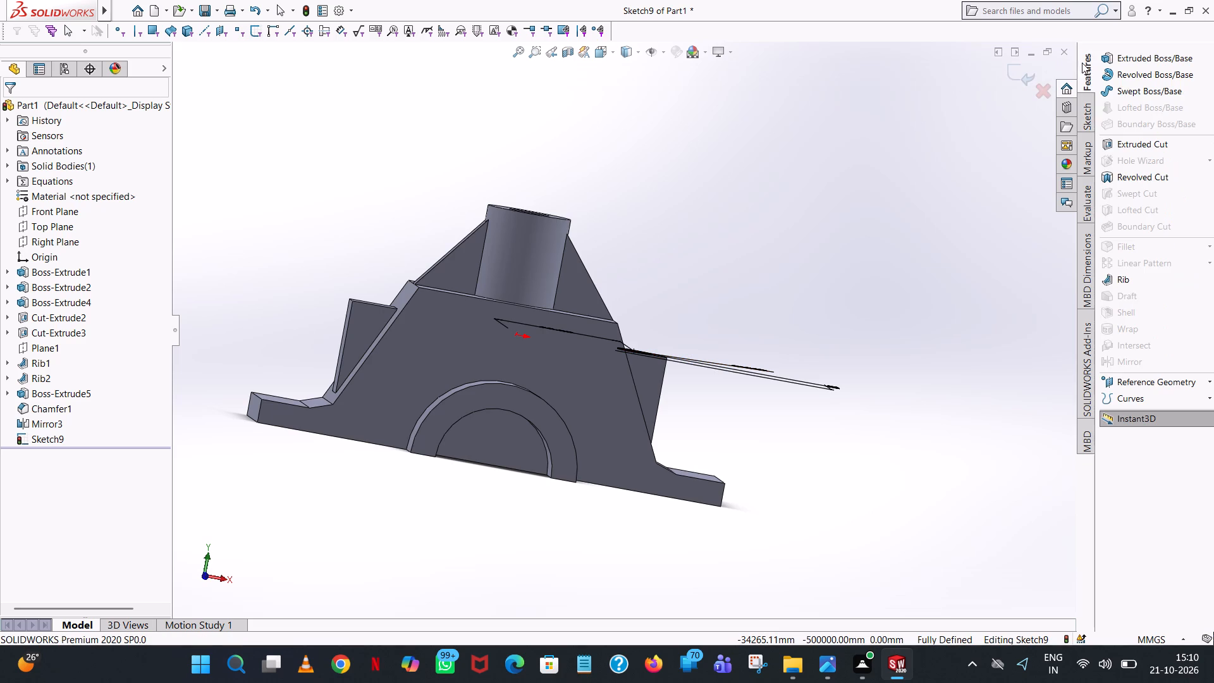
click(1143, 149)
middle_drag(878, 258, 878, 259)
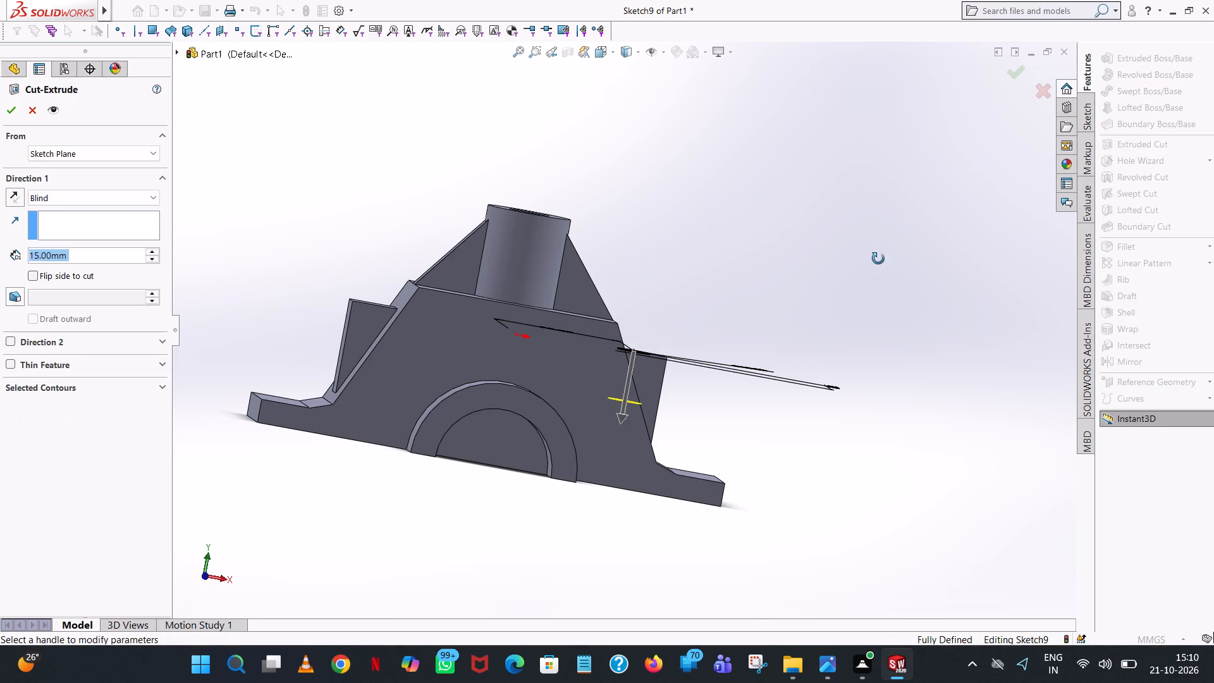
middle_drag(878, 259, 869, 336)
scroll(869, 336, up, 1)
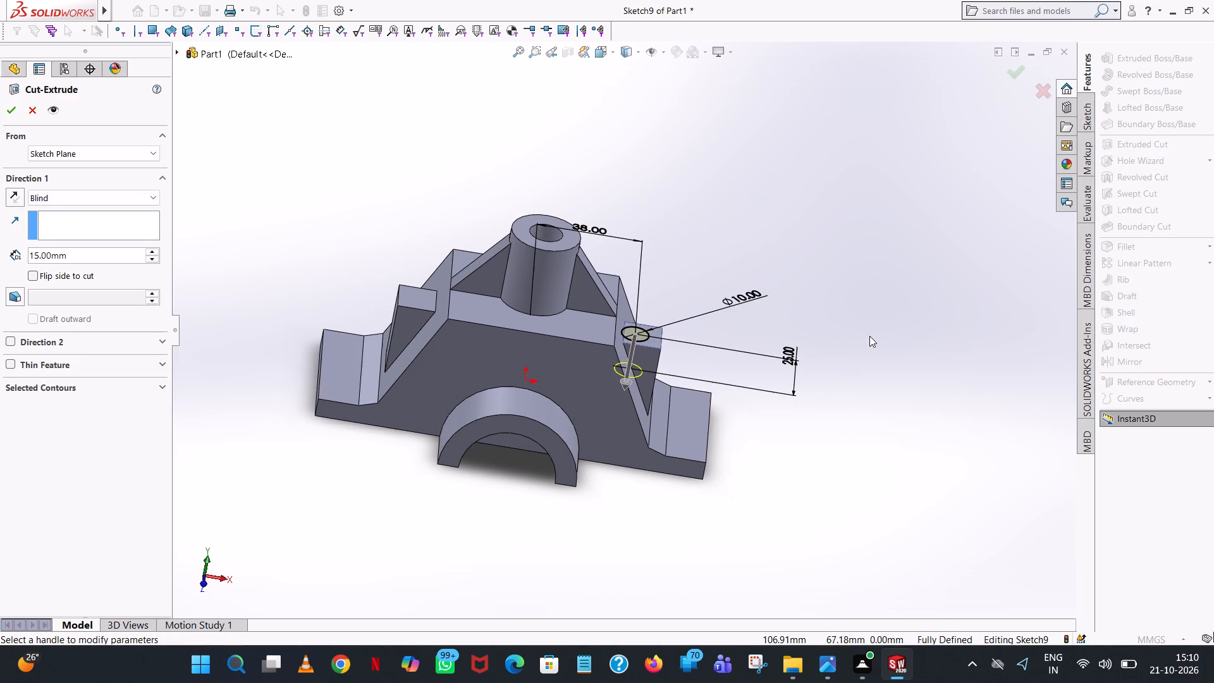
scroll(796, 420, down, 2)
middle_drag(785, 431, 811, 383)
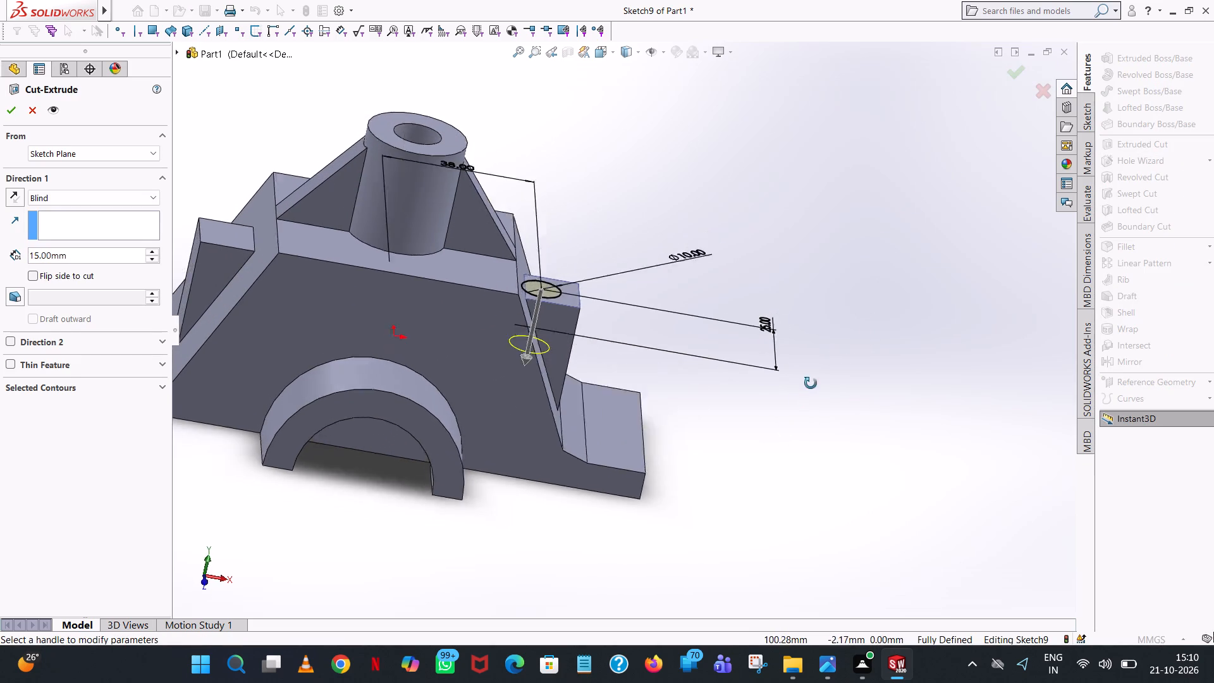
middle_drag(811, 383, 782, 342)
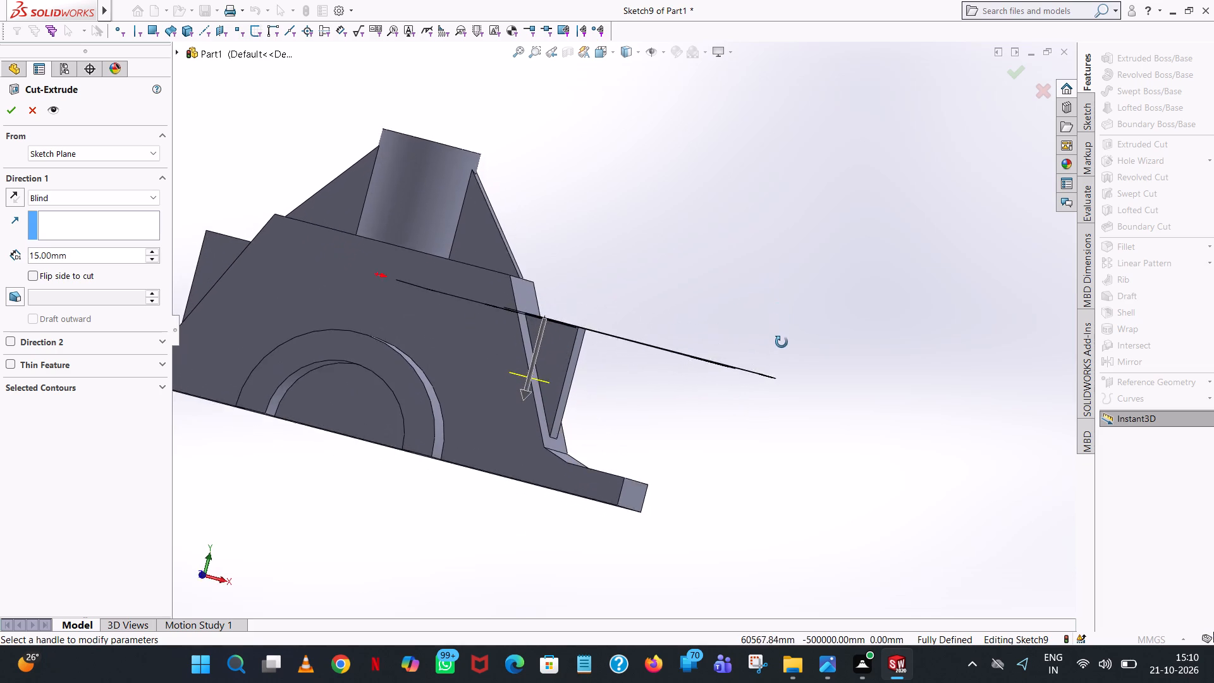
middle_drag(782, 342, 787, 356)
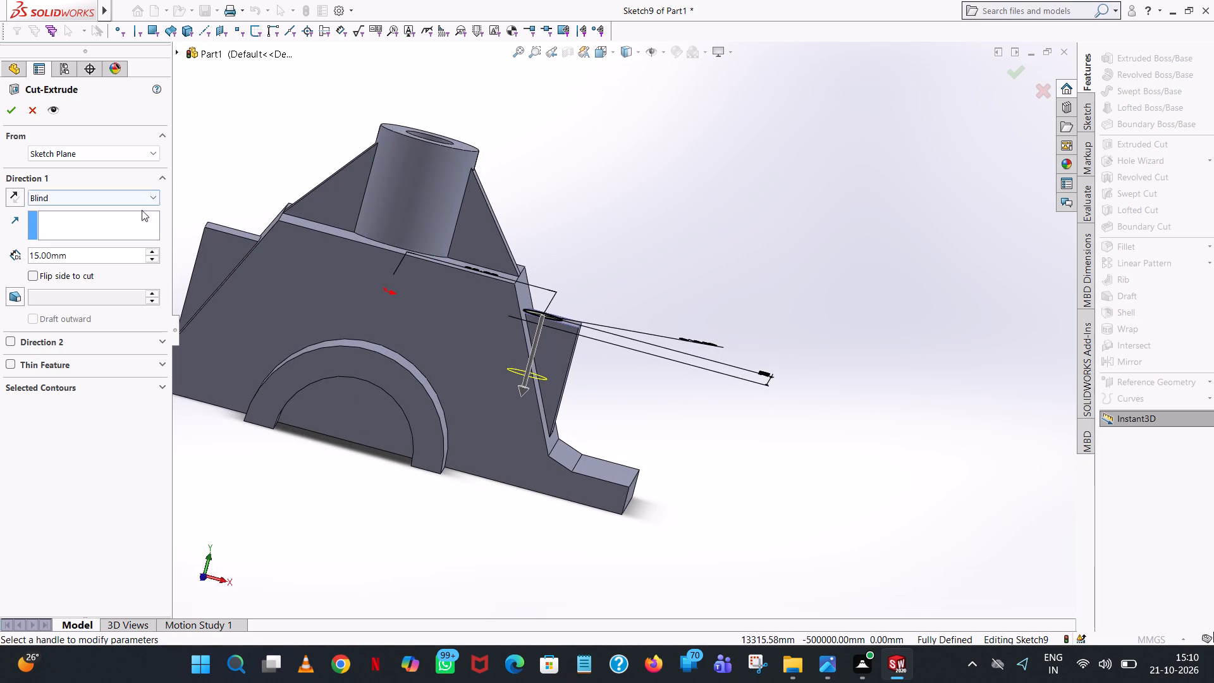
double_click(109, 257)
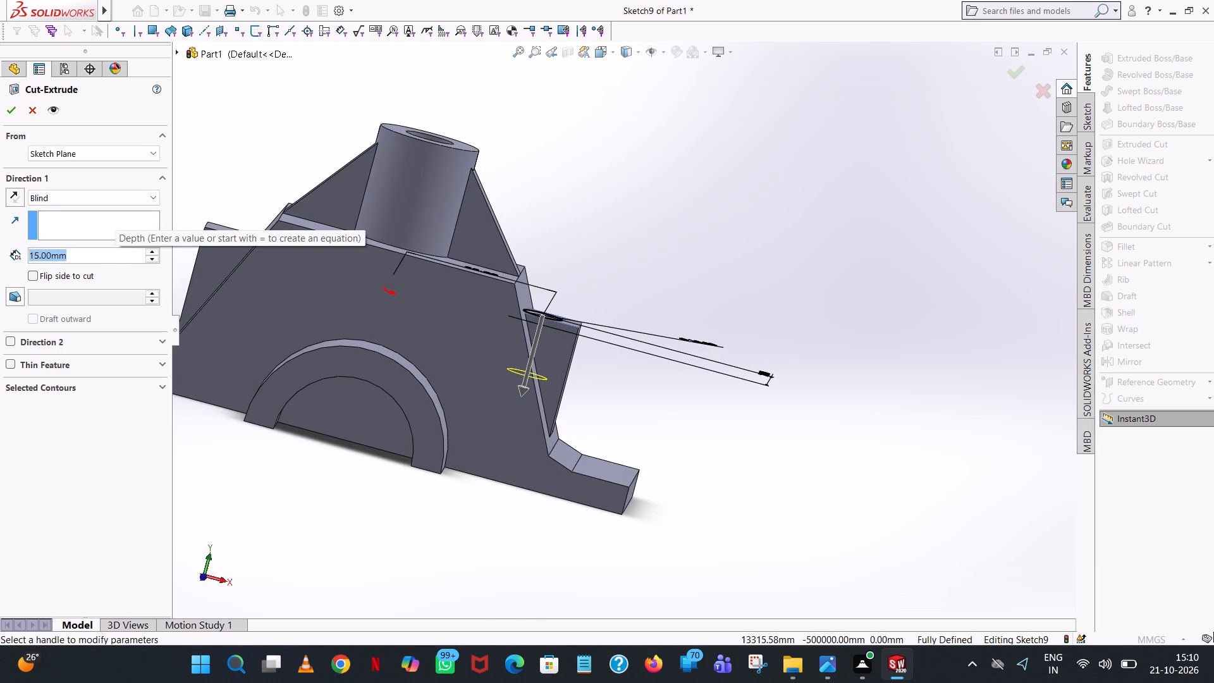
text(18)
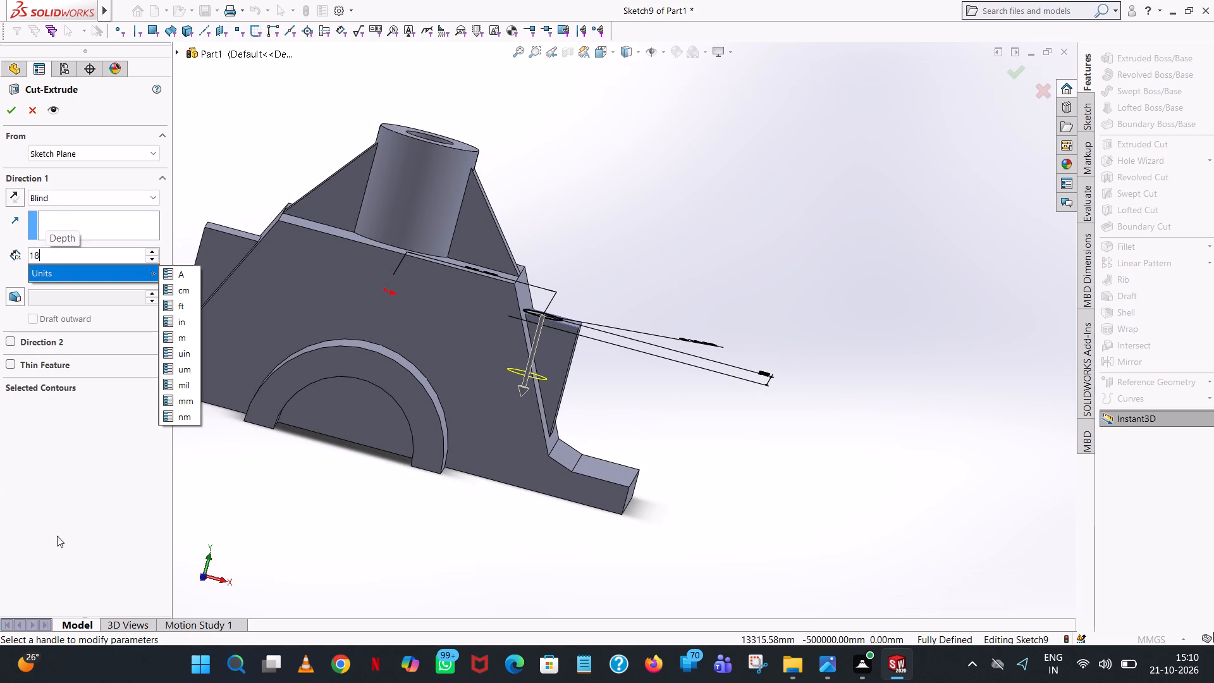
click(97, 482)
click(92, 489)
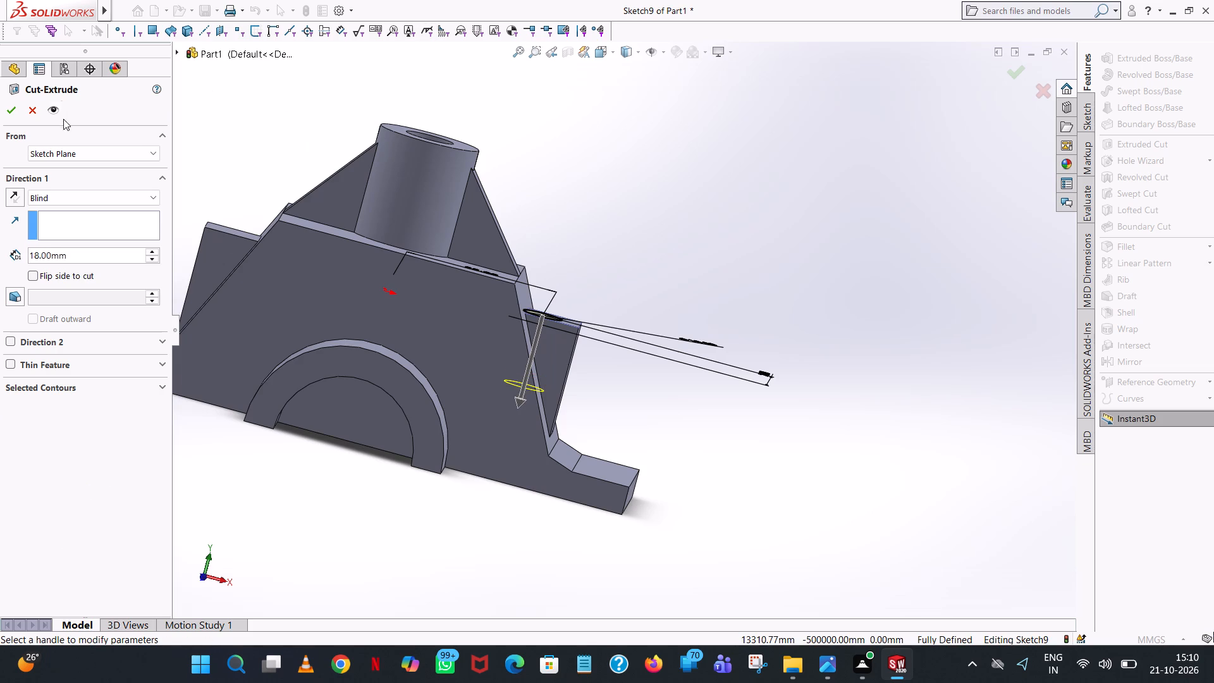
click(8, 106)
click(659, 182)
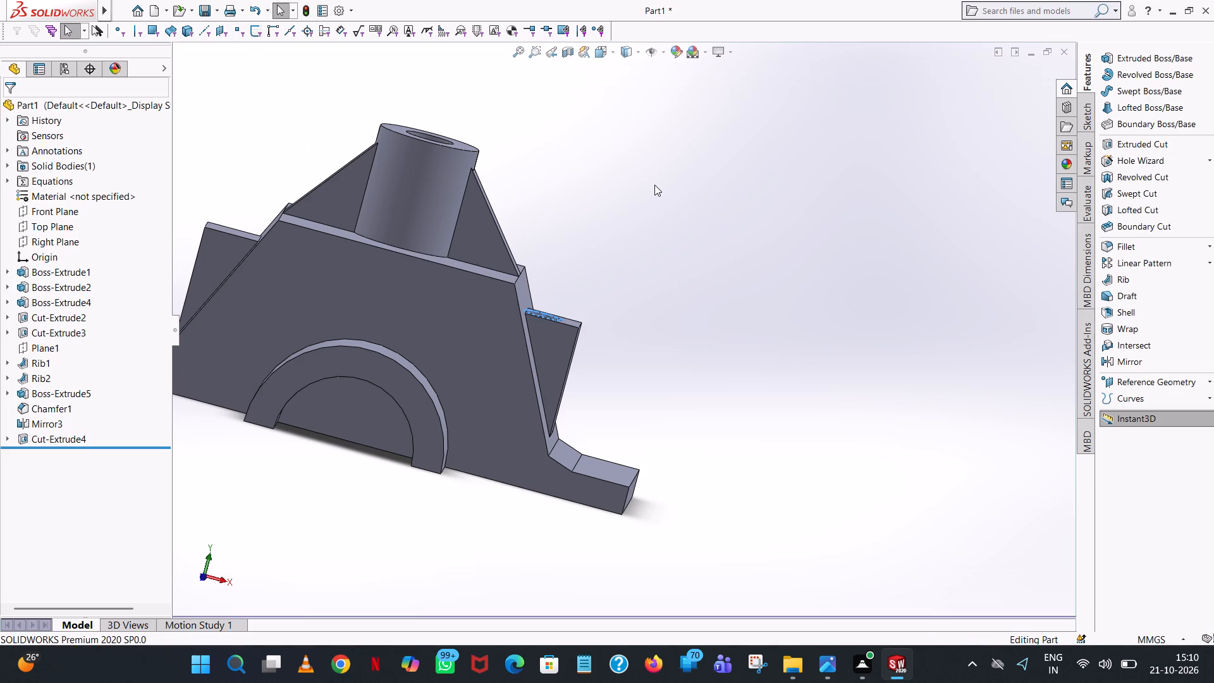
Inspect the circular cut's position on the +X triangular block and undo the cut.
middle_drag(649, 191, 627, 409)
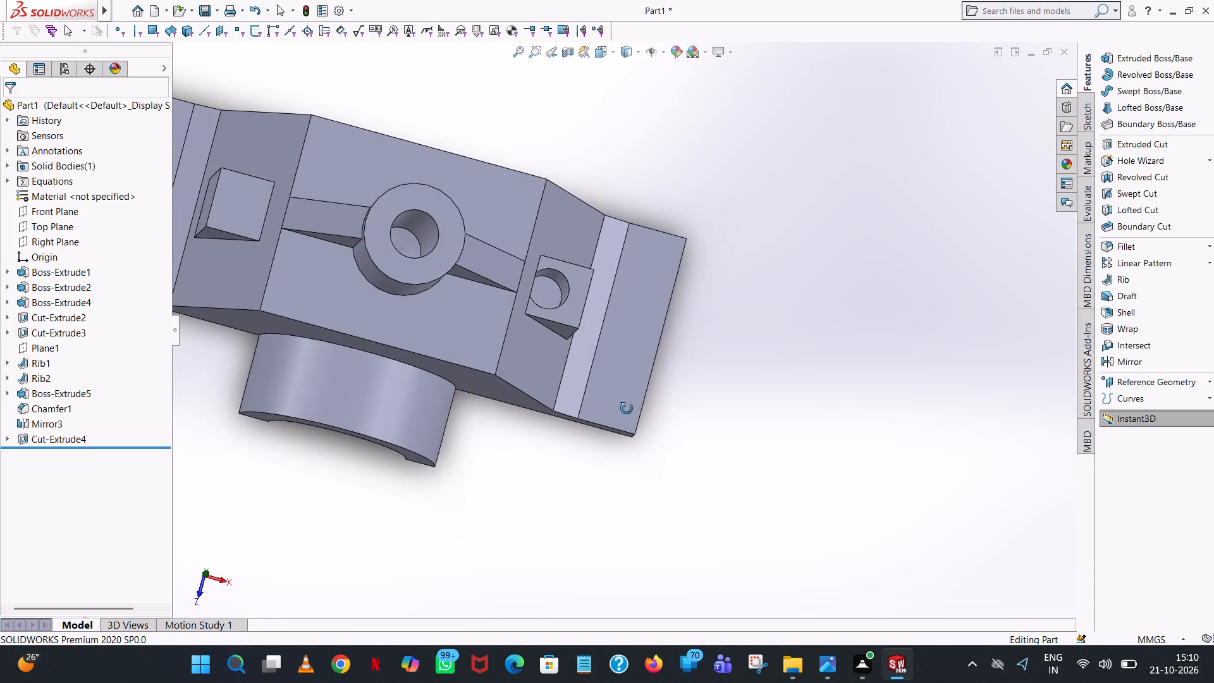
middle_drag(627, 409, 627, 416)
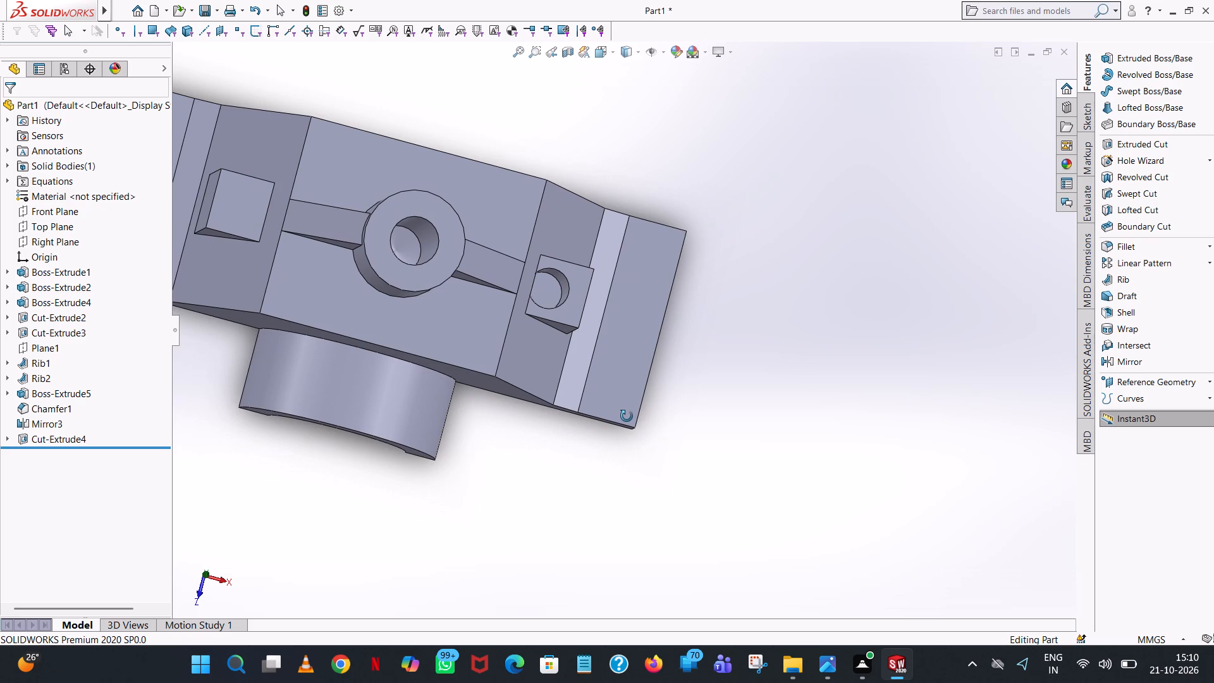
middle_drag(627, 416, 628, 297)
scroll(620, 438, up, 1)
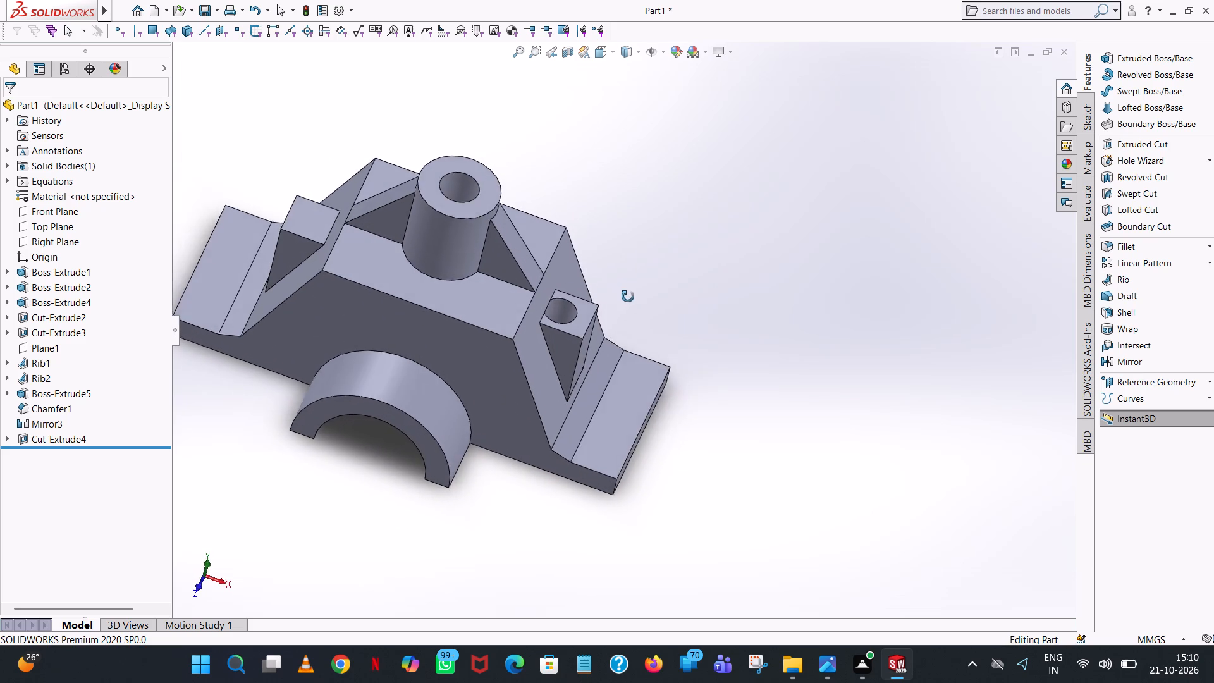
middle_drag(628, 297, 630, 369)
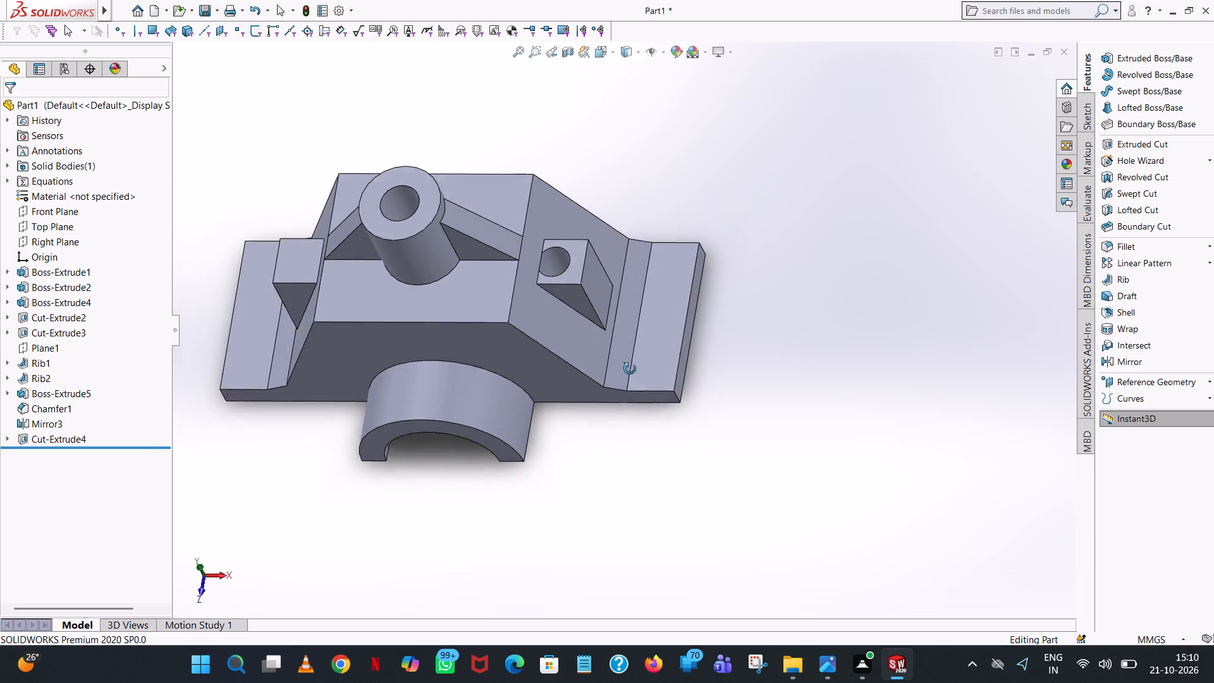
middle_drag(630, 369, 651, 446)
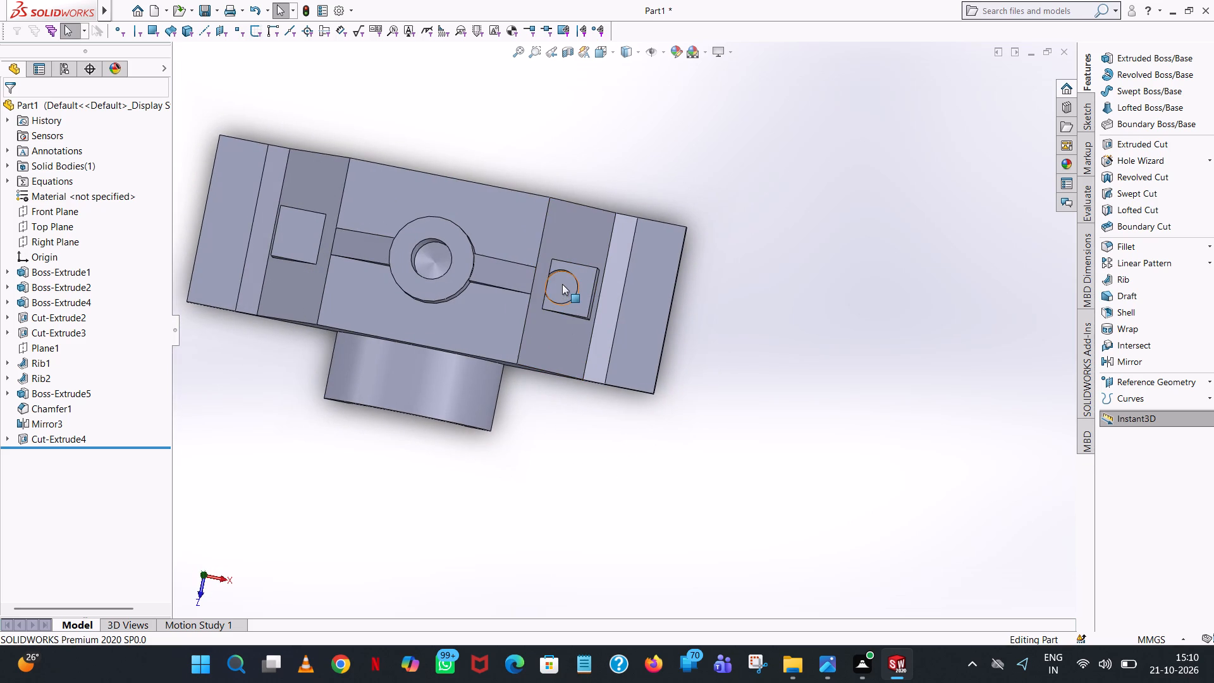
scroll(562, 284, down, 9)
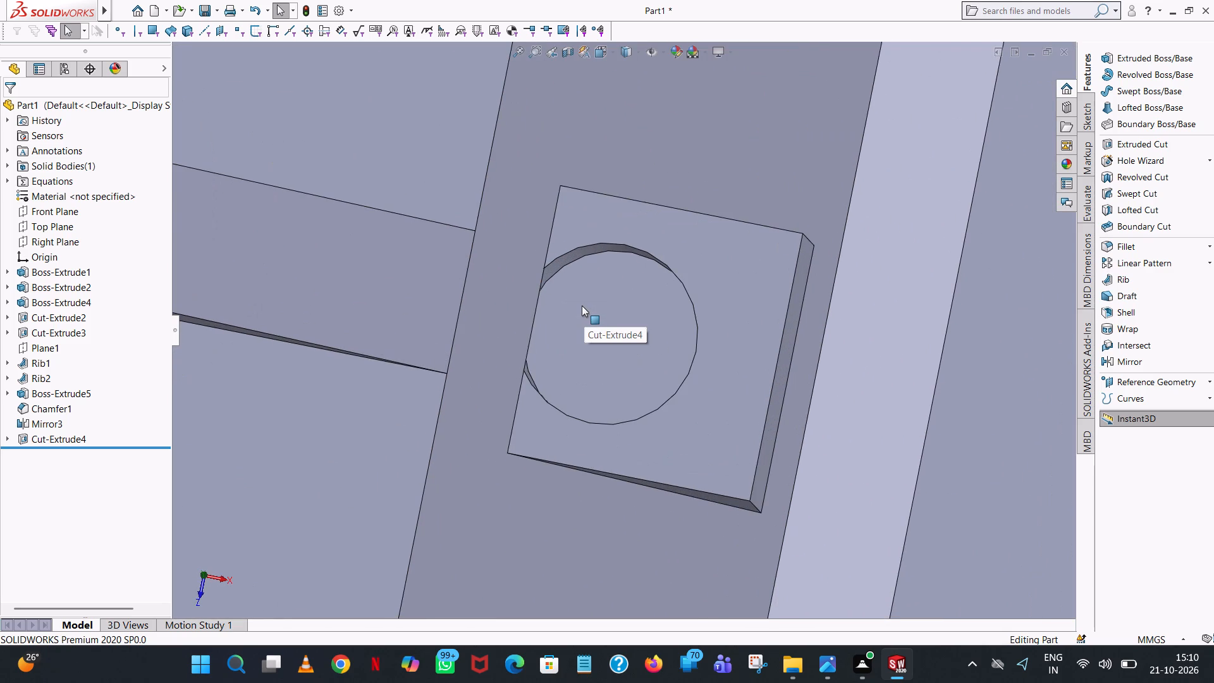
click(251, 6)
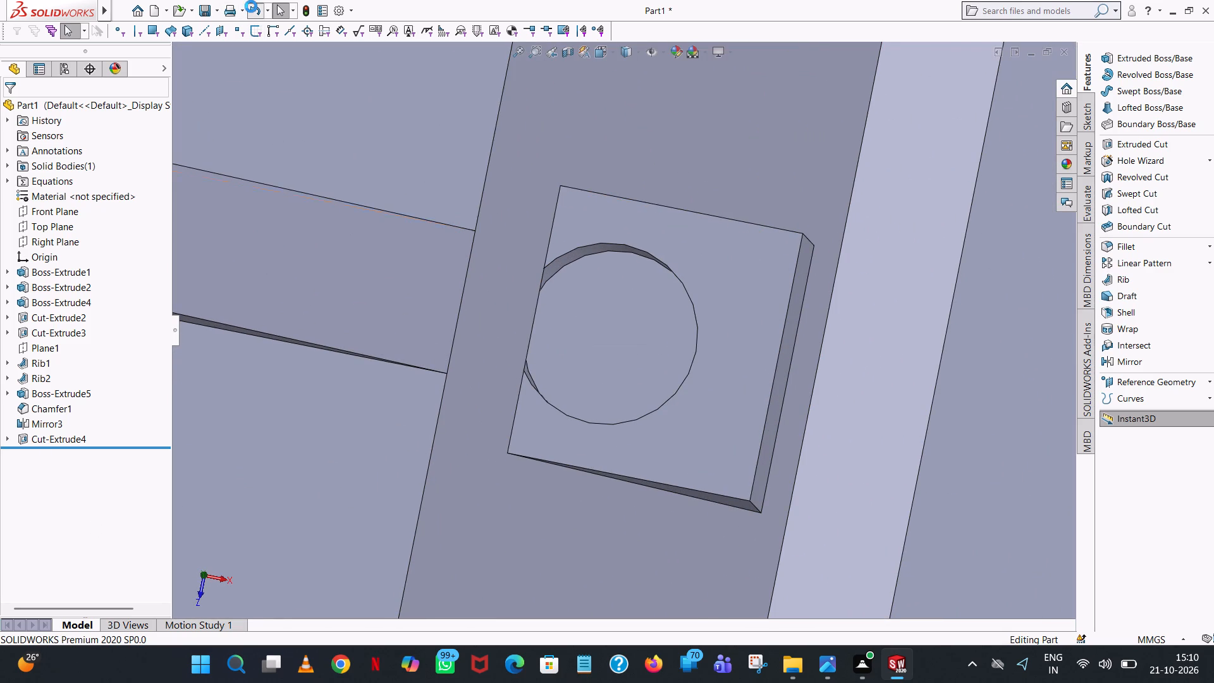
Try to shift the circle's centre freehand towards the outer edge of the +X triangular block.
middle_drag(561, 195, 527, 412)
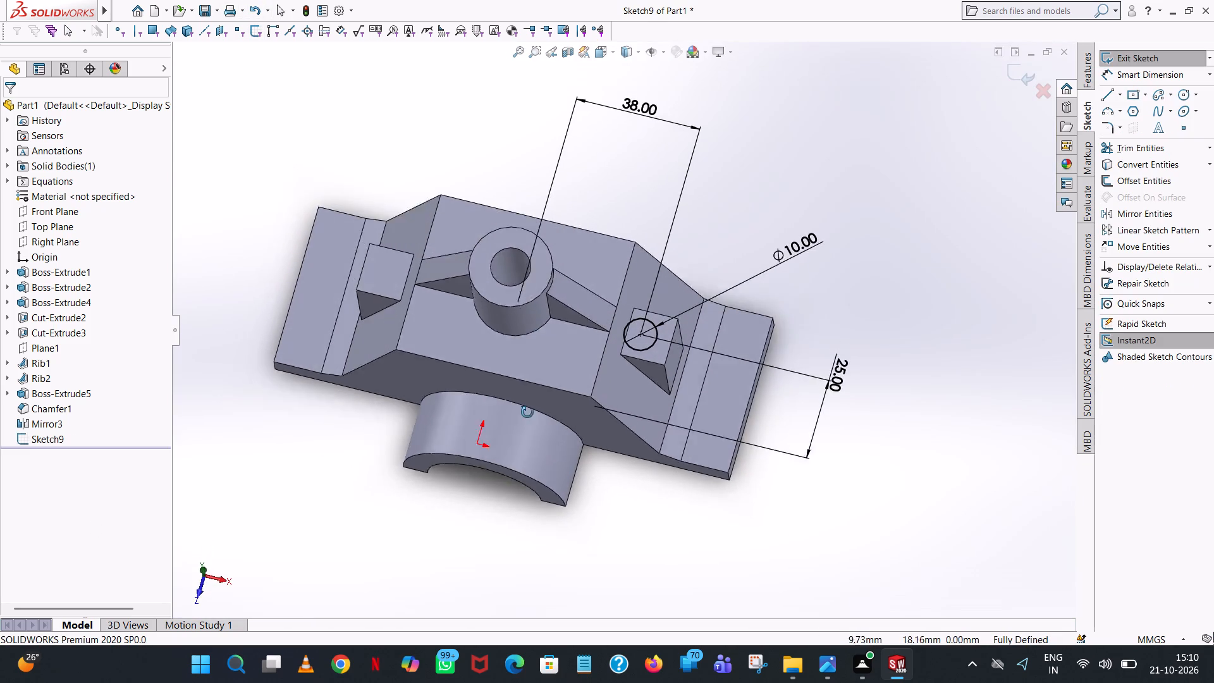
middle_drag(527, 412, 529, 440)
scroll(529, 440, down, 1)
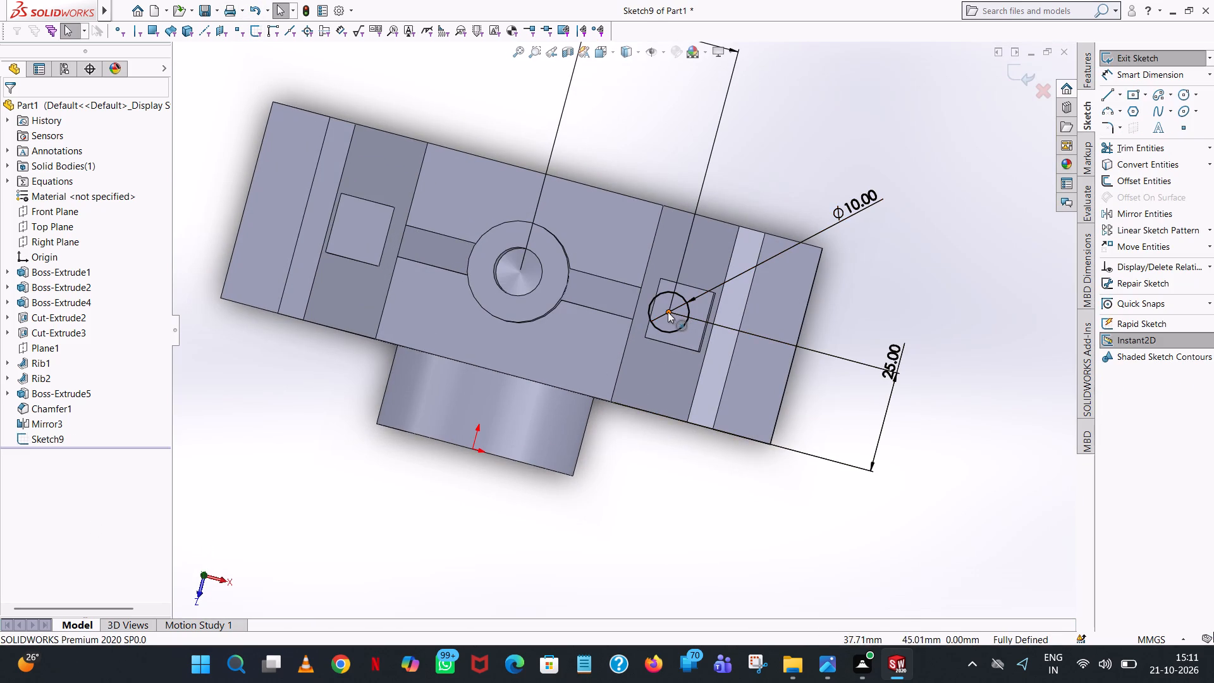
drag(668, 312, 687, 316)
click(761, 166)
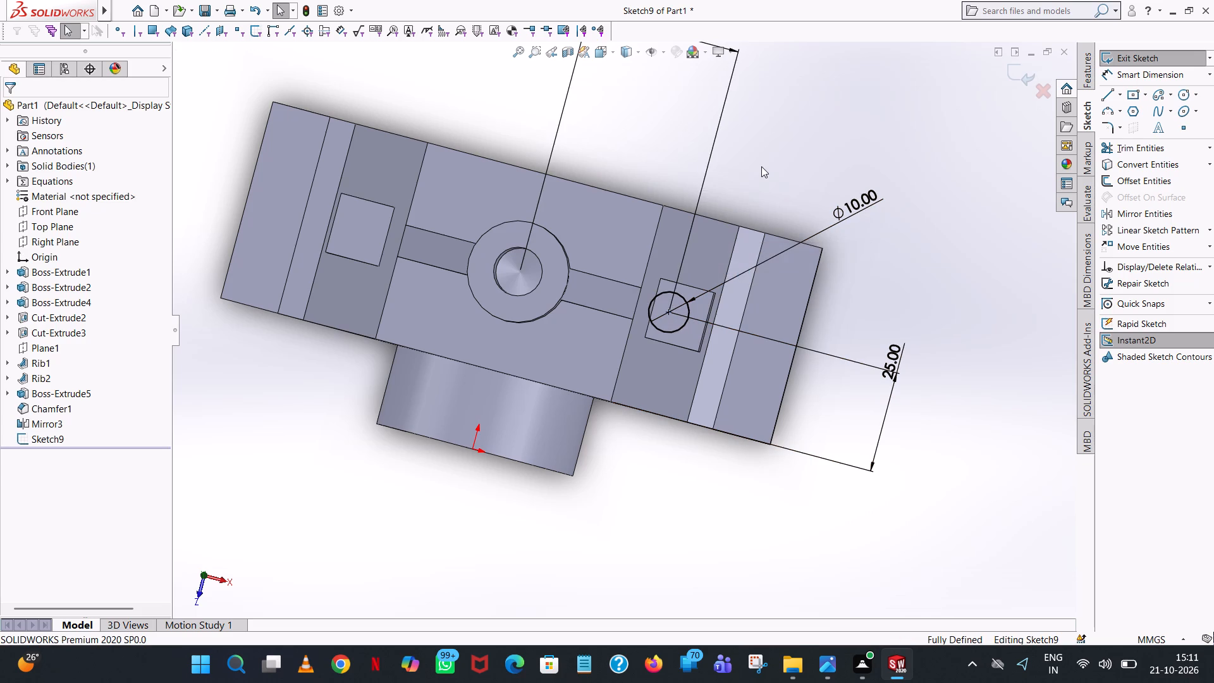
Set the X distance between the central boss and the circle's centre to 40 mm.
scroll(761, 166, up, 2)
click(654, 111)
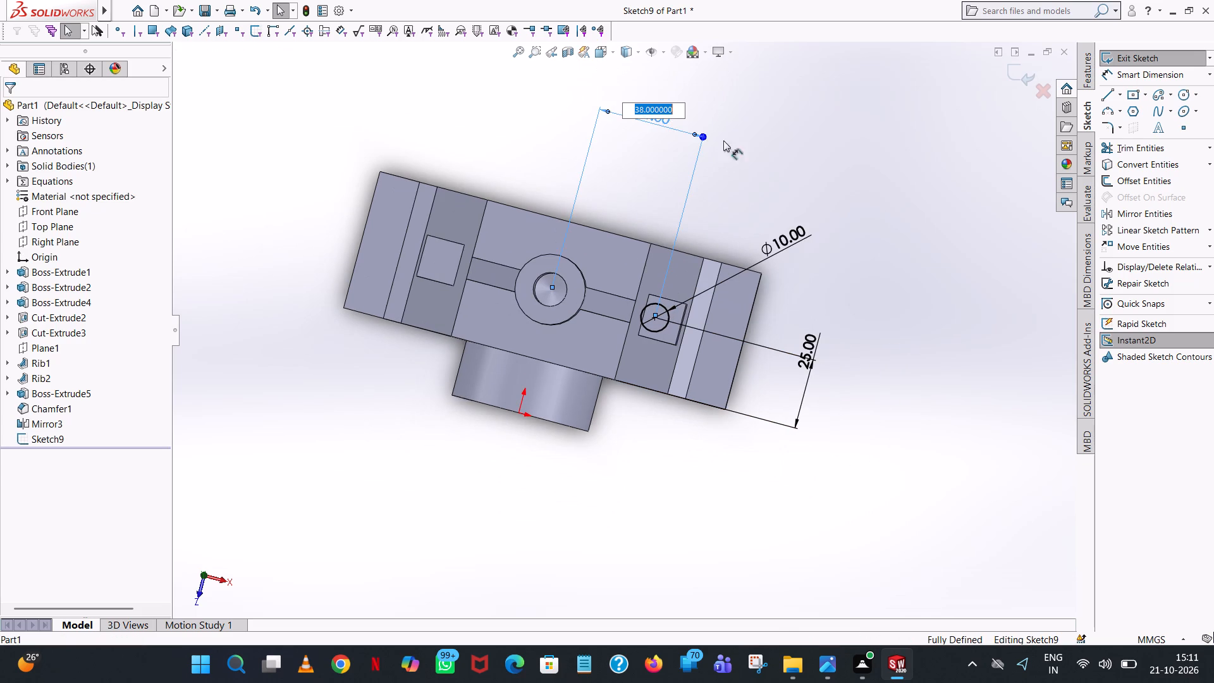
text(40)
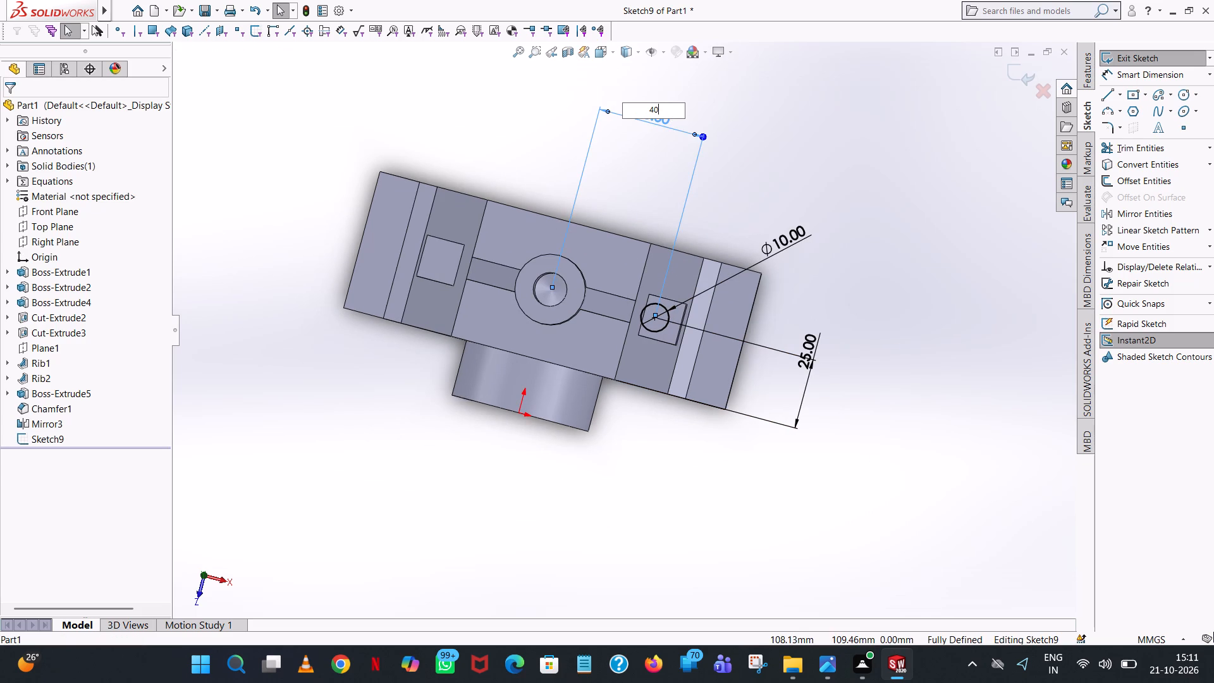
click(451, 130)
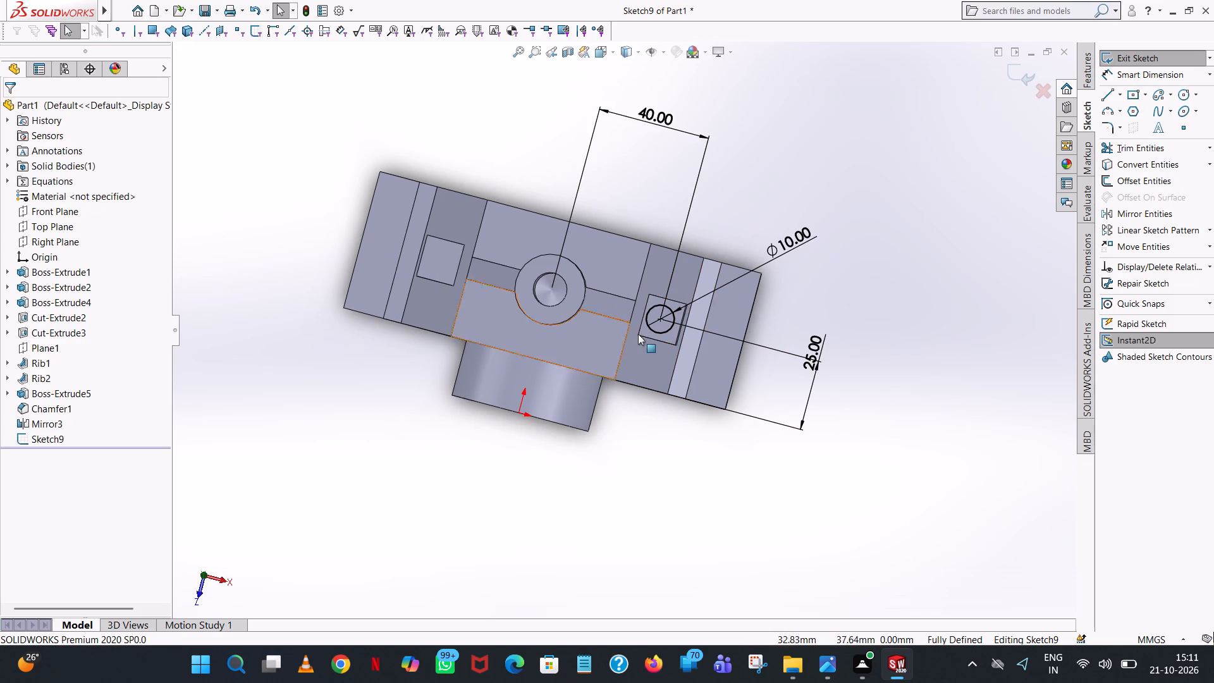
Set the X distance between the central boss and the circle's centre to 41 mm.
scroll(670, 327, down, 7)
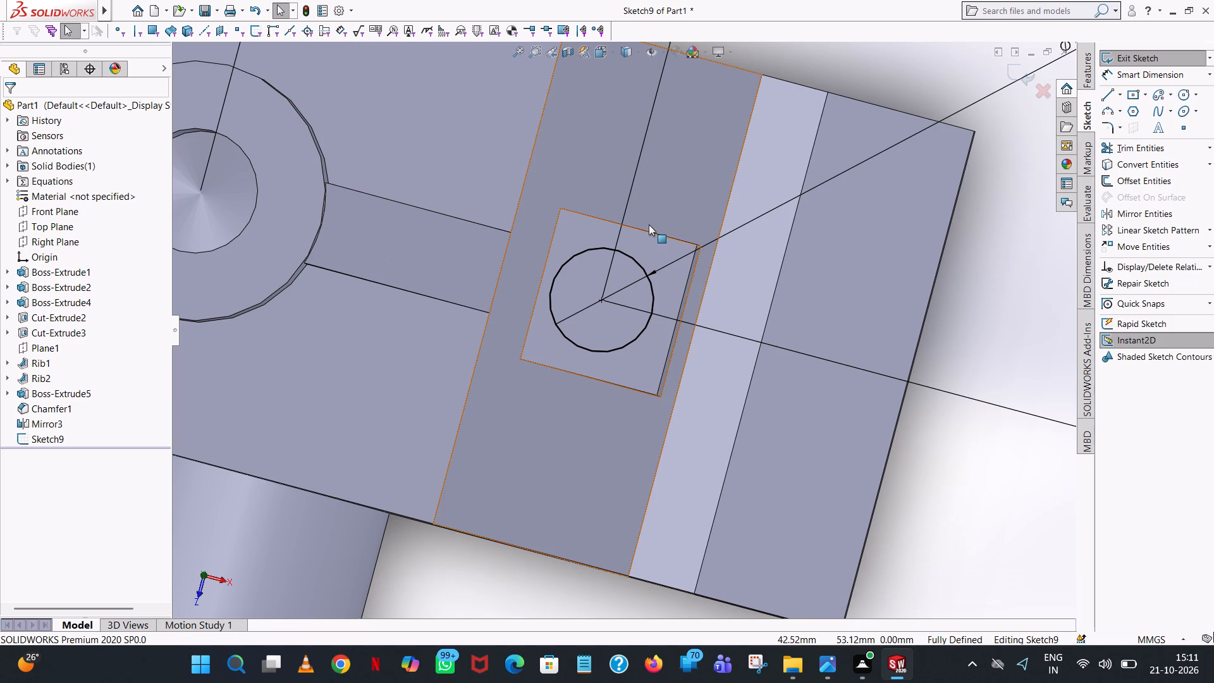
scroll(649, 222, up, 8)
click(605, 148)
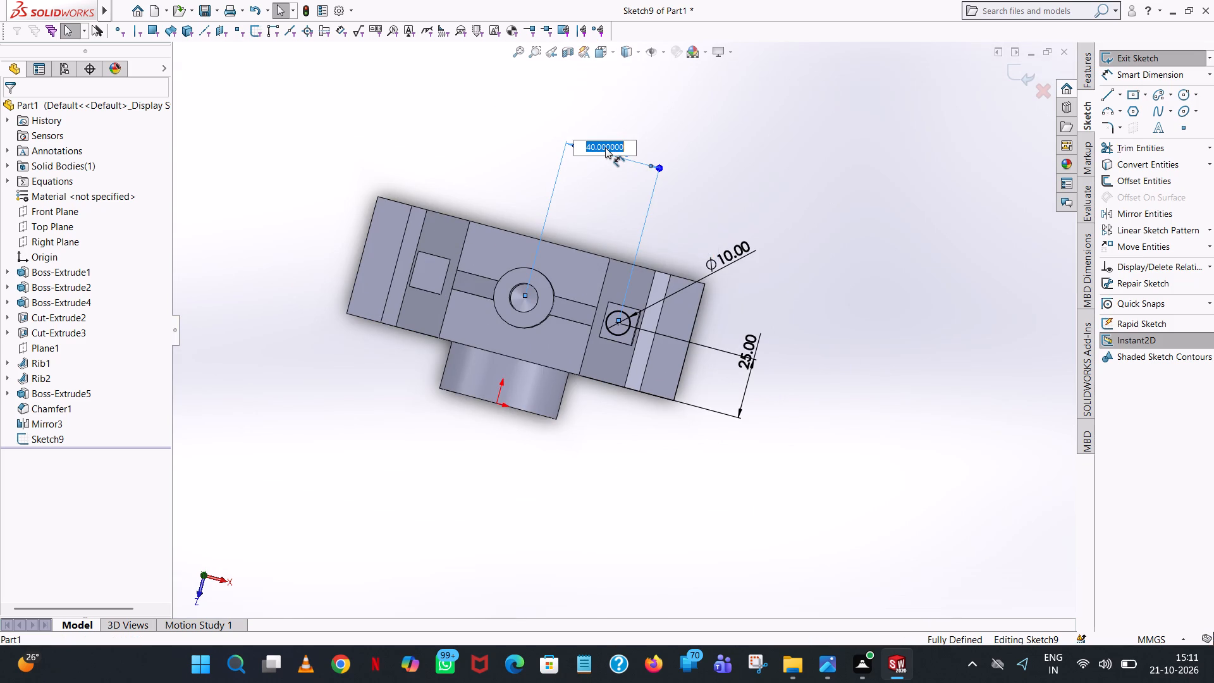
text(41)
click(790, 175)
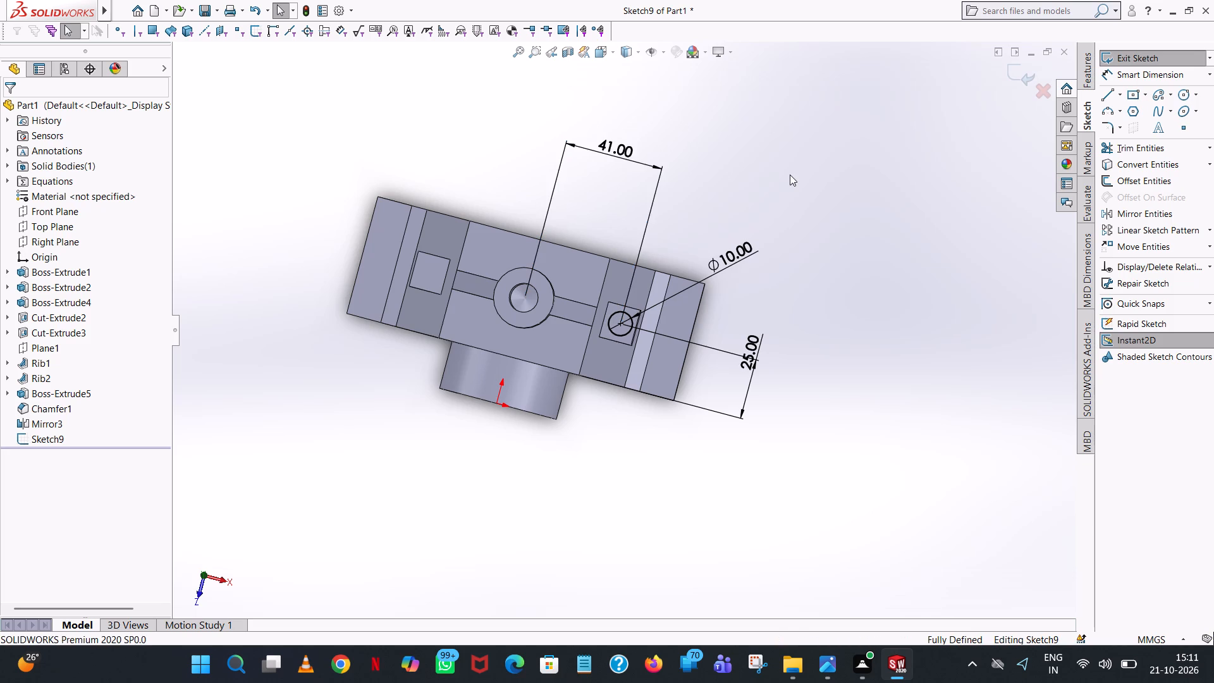
Set the X distance between the central boss and the circle's centre to 40.50 mm.
scroll(639, 323, down, 7)
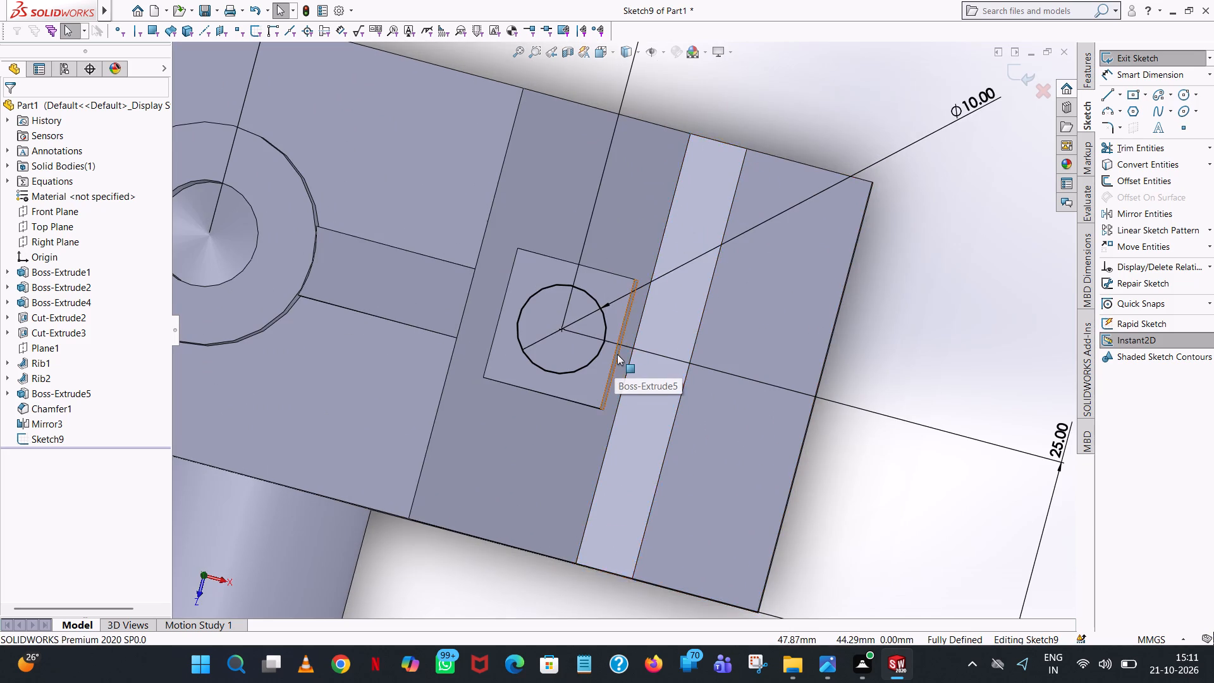
scroll(617, 354, down, 5)
scroll(615, 352, up, 9)
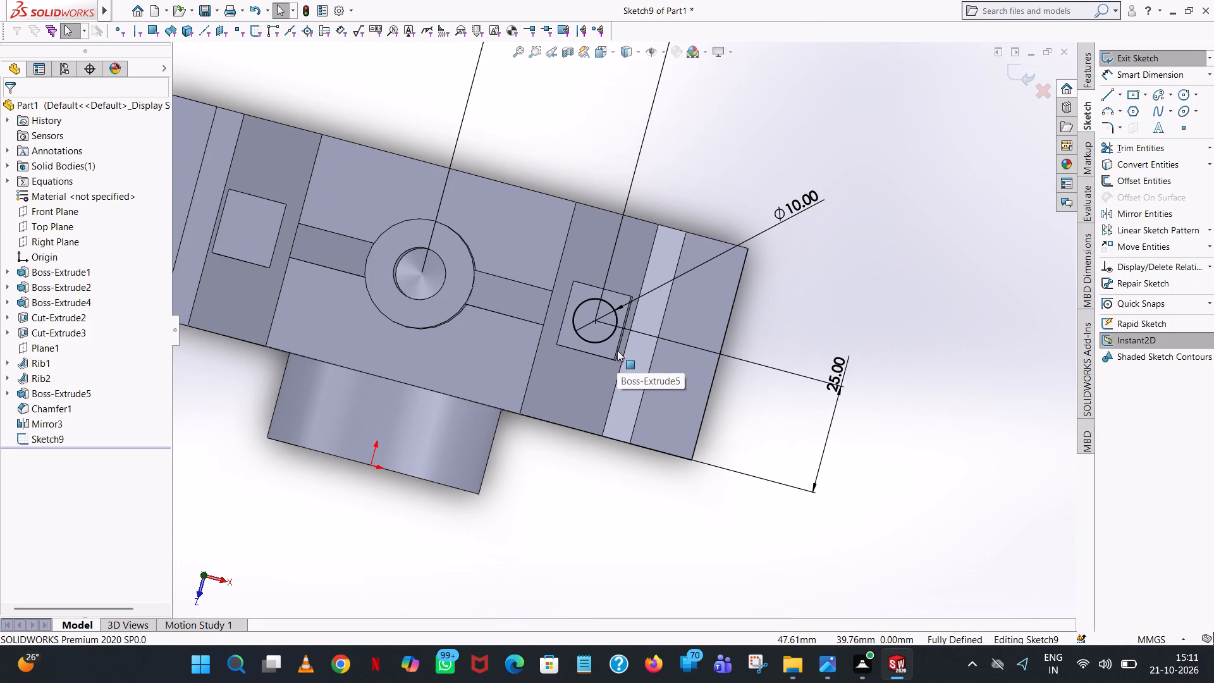
scroll(725, 156, up, 4)
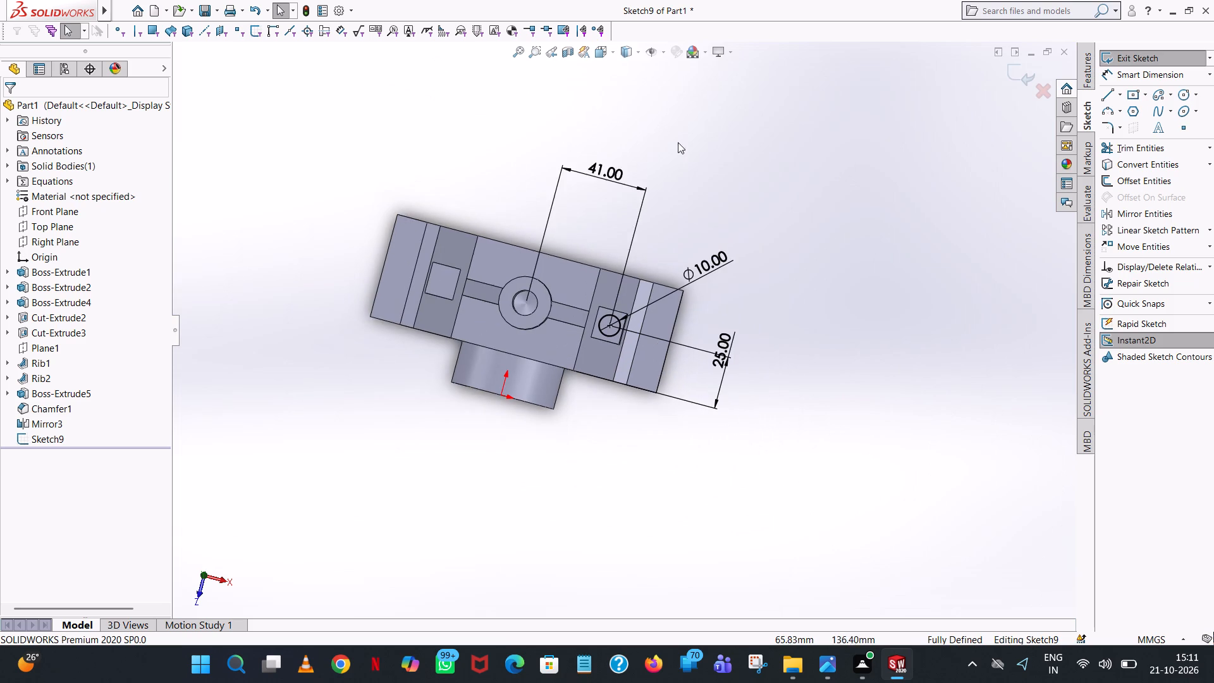
click(607, 169)
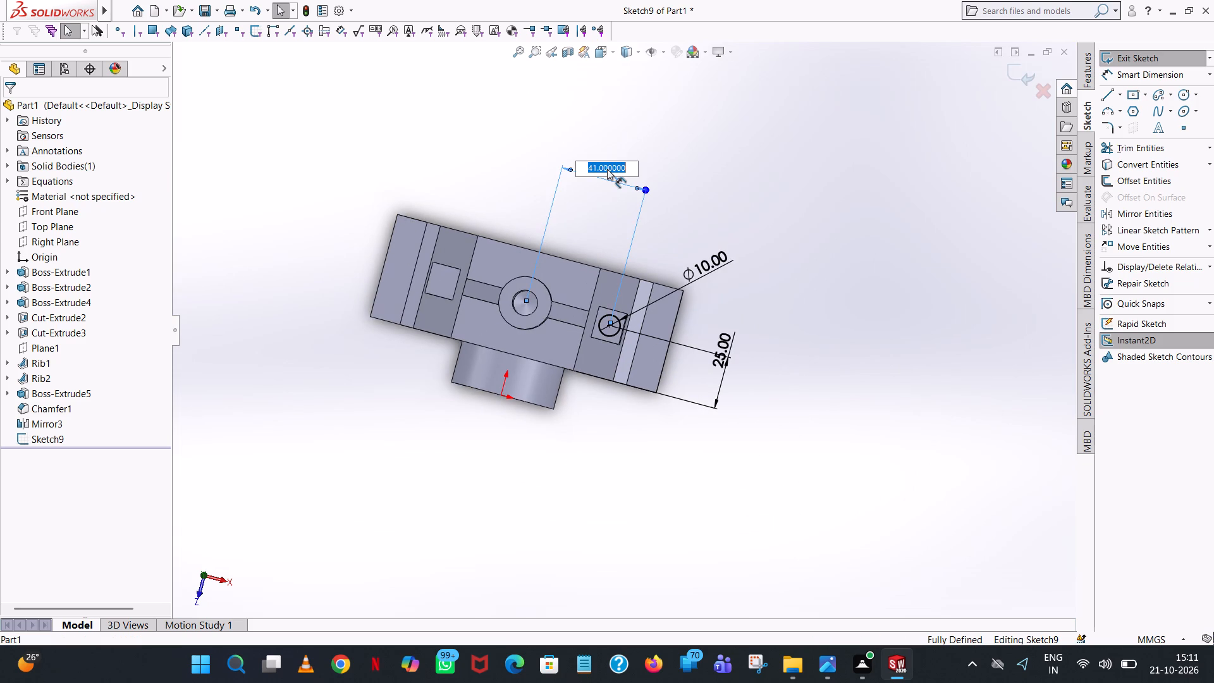
text(40.50)
key(Return)
click(720, 170)
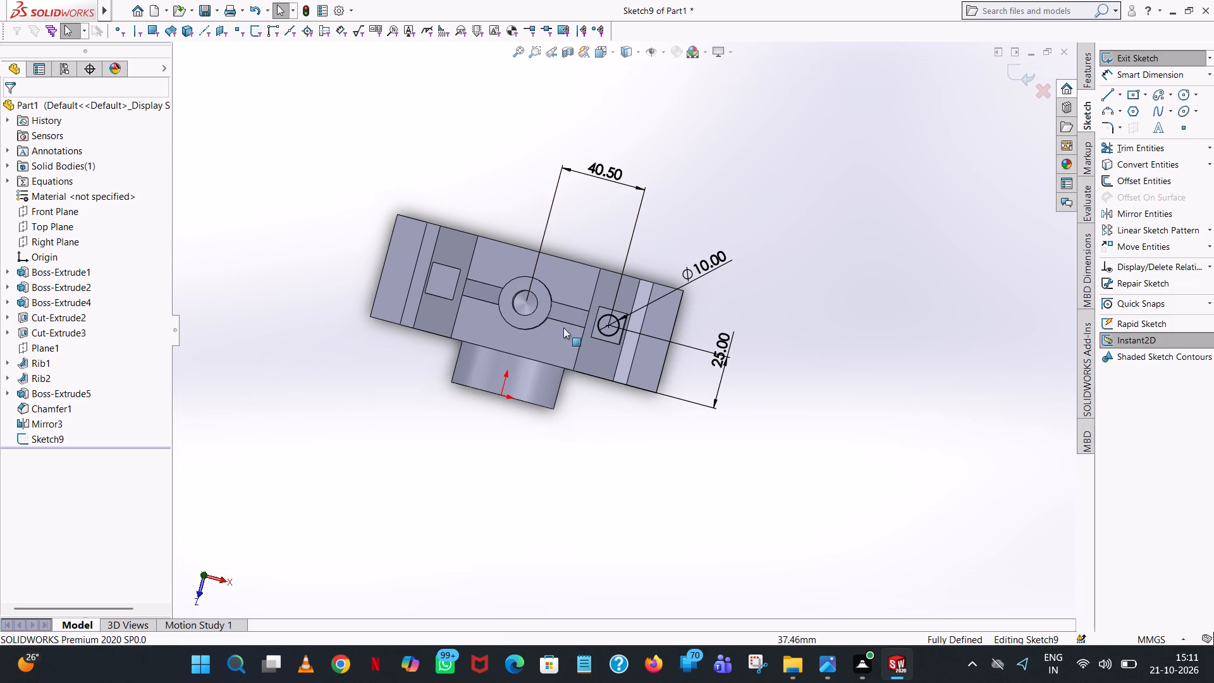
Cut the 10 mm circle on the +X triangular block downward with a blind Extruded Cut of 18 mm.
scroll(635, 359, down, 5)
scroll(581, 275, down, 2)
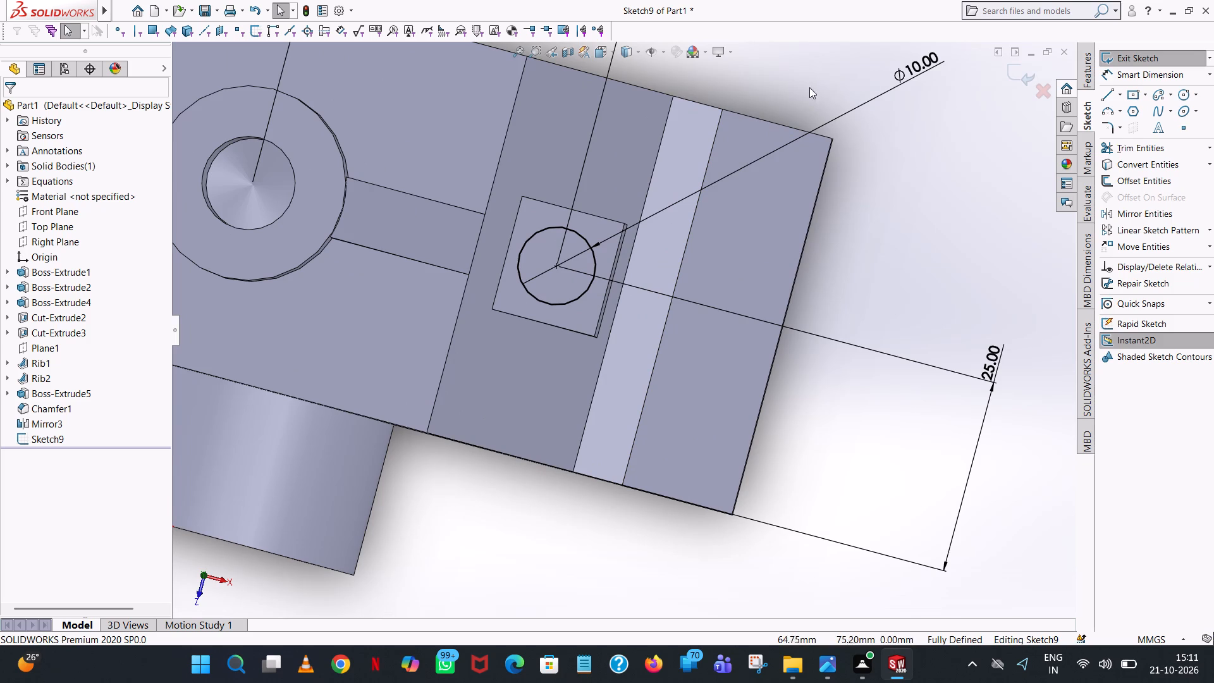
click(1090, 68)
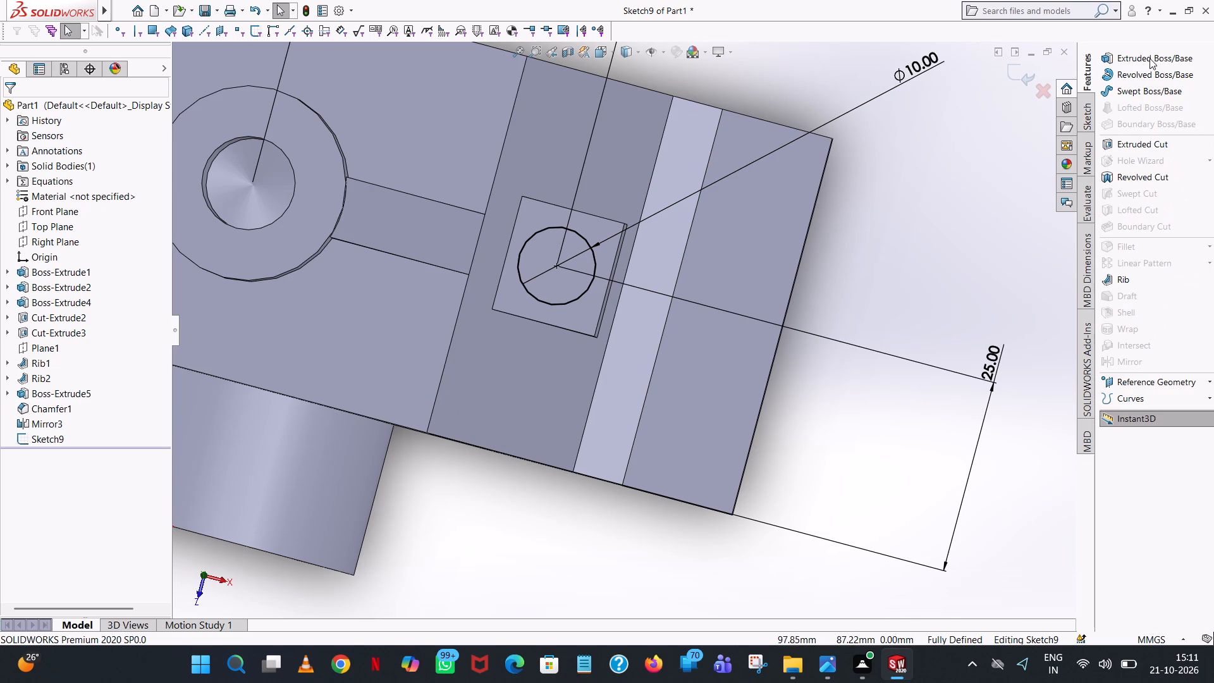
click(1146, 151)
middle_drag(909, 362, 912, 266)
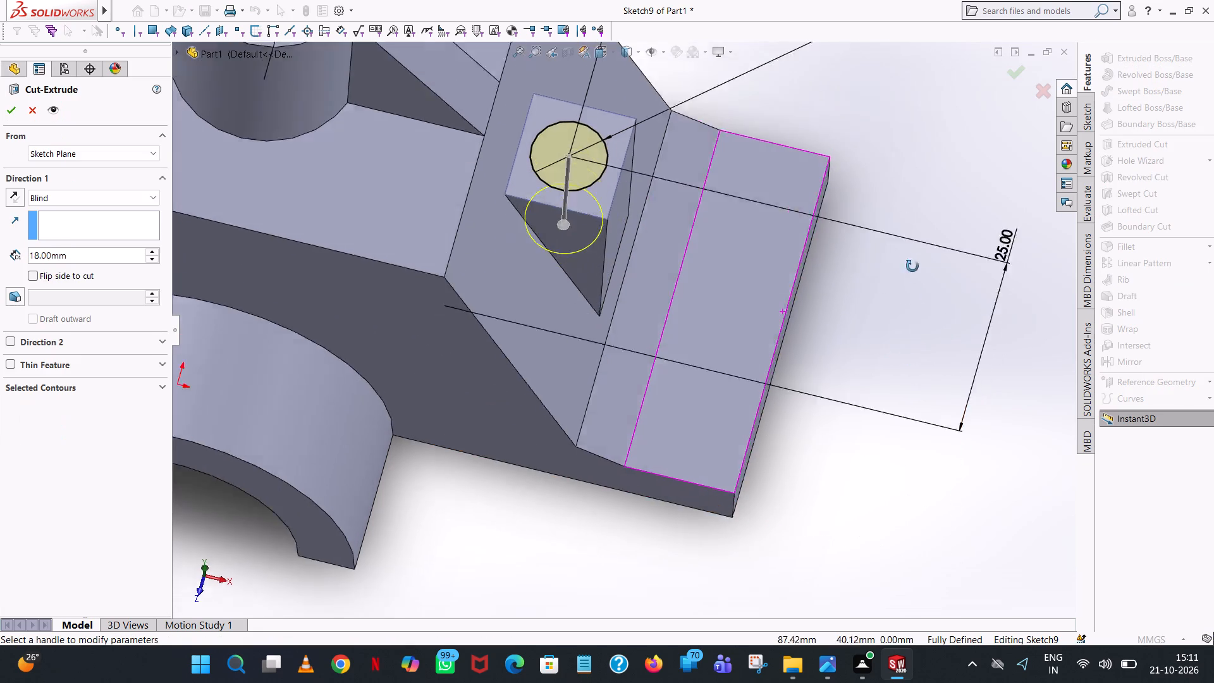
middle_drag(912, 266, 942, 156)
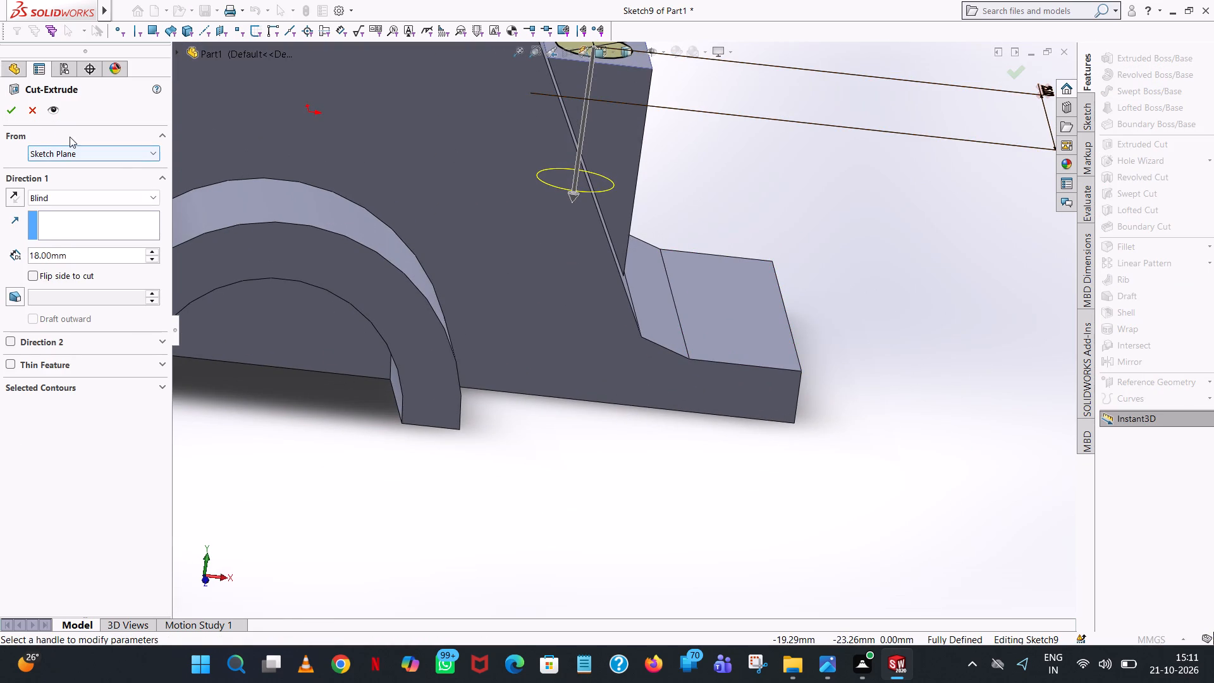
click(16, 112)
click(792, 191)
Start an Extruded Cut sketch on the floor of the block's new hole and draw a concentric circle of 5 mm radius.
scroll(768, 185, up, 4)
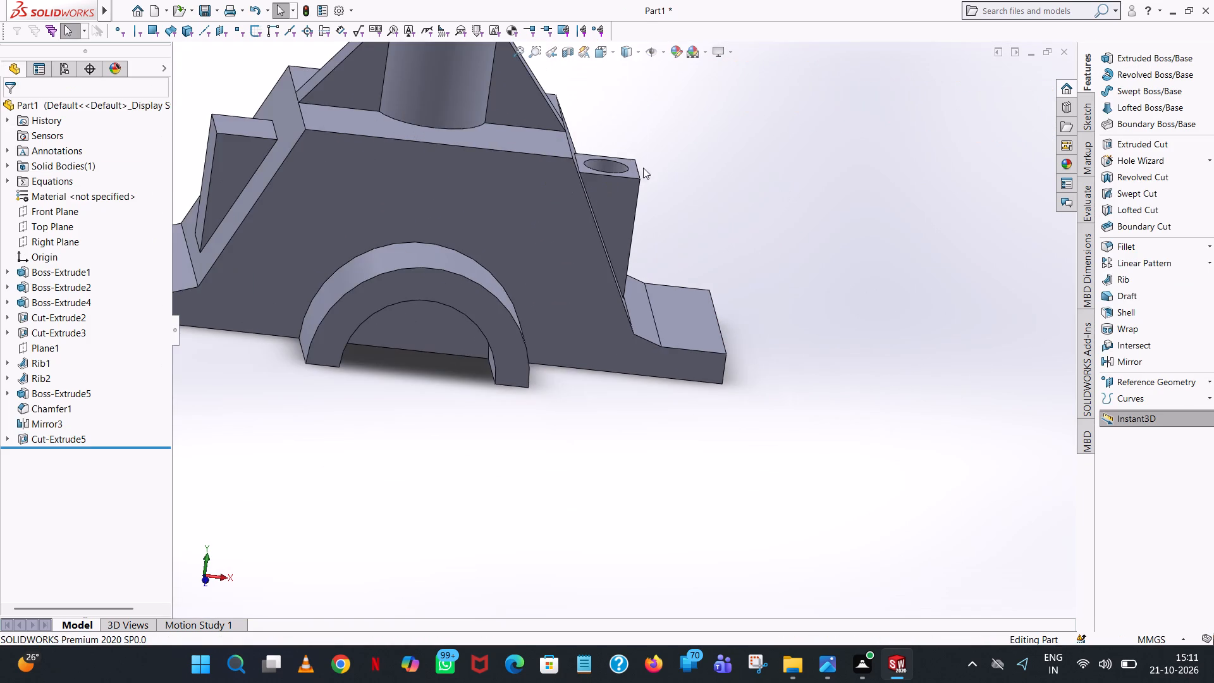
scroll(651, 168, down, 3)
middle_drag(671, 172, 653, 353)
scroll(668, 183, down, 1)
middle_click(653, 353)
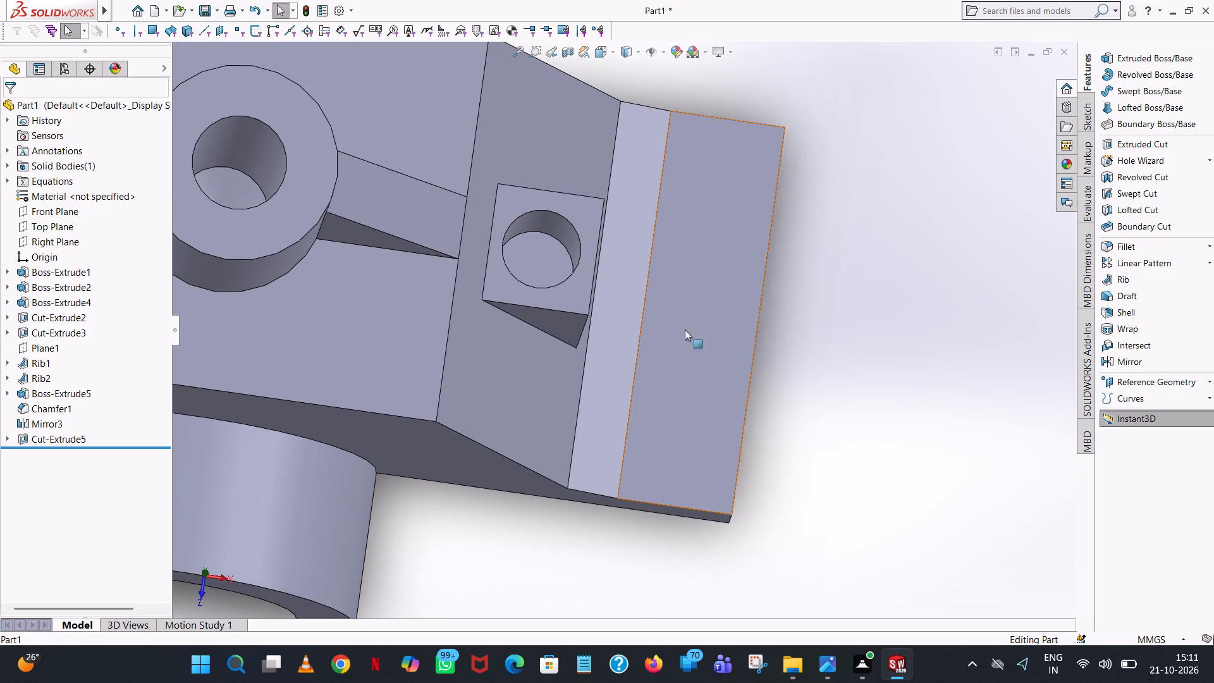
click(1134, 141)
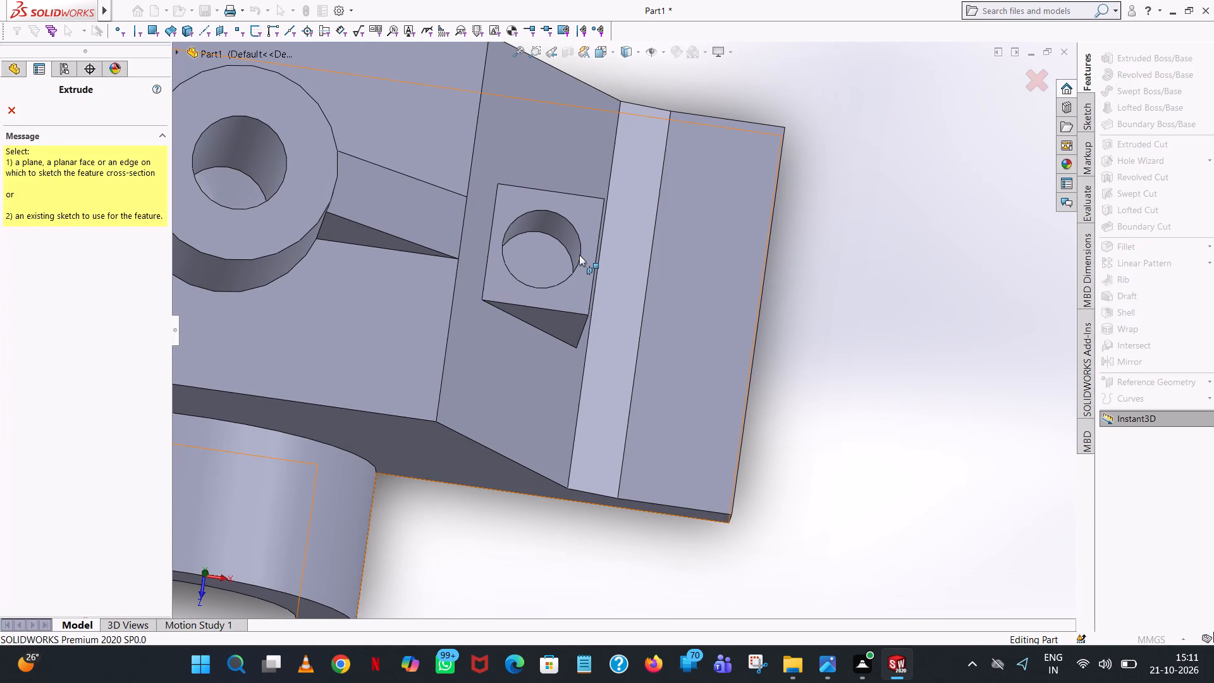
click(554, 263)
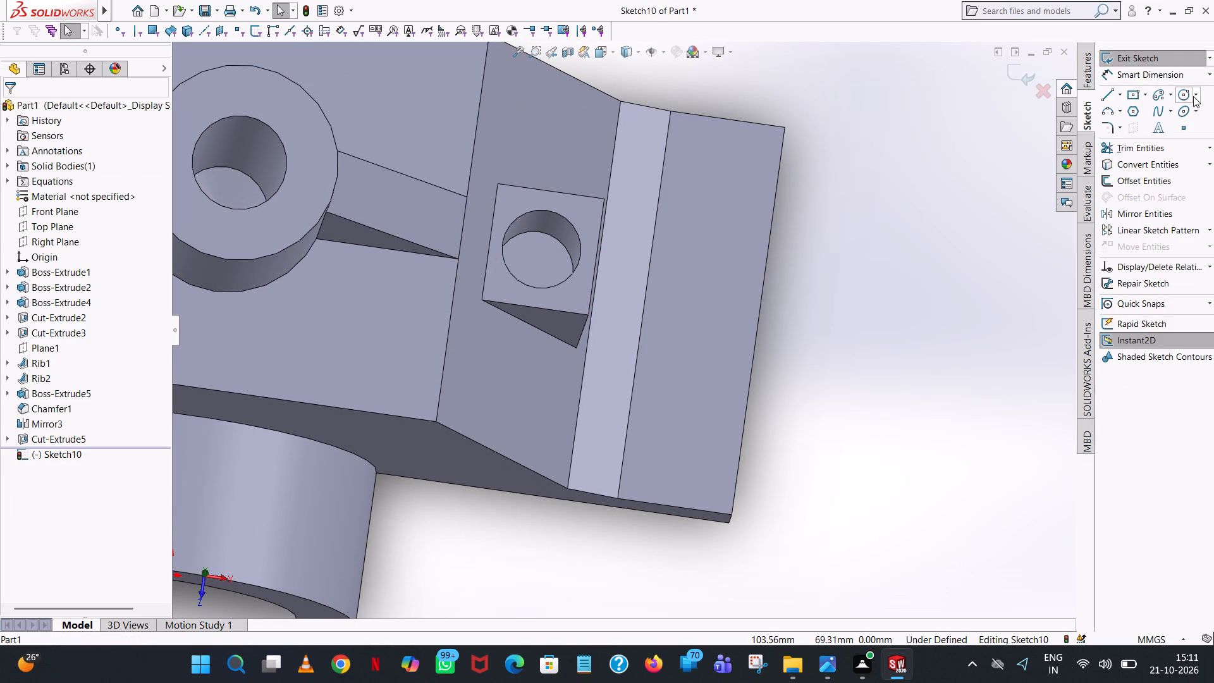
click(1189, 91)
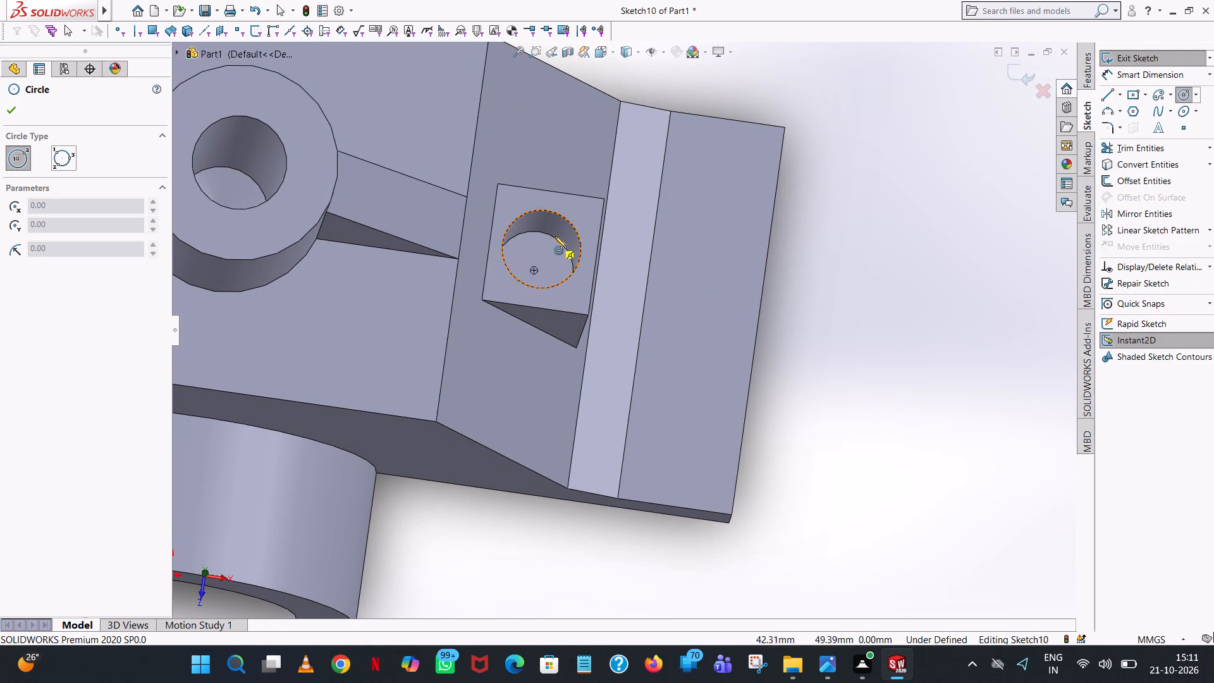
middle_drag(556, 235, 551, 268)
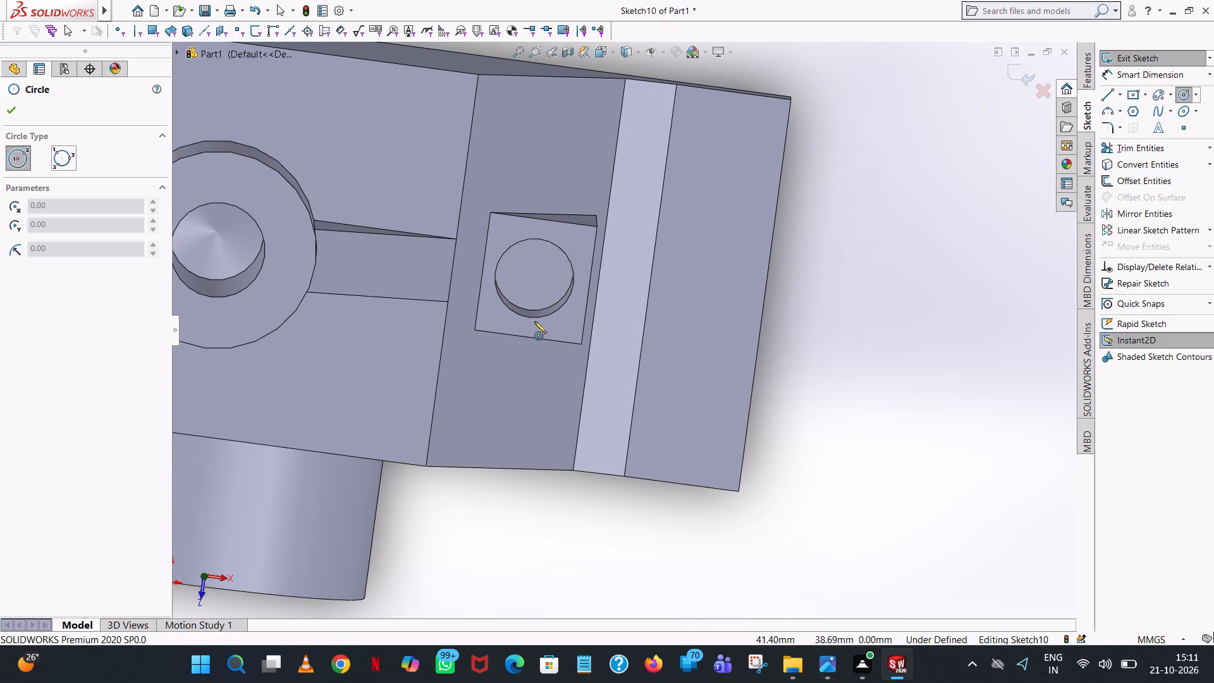
scroll(510, 320, up, 7)
middle_drag(543, 347, 534, 268)
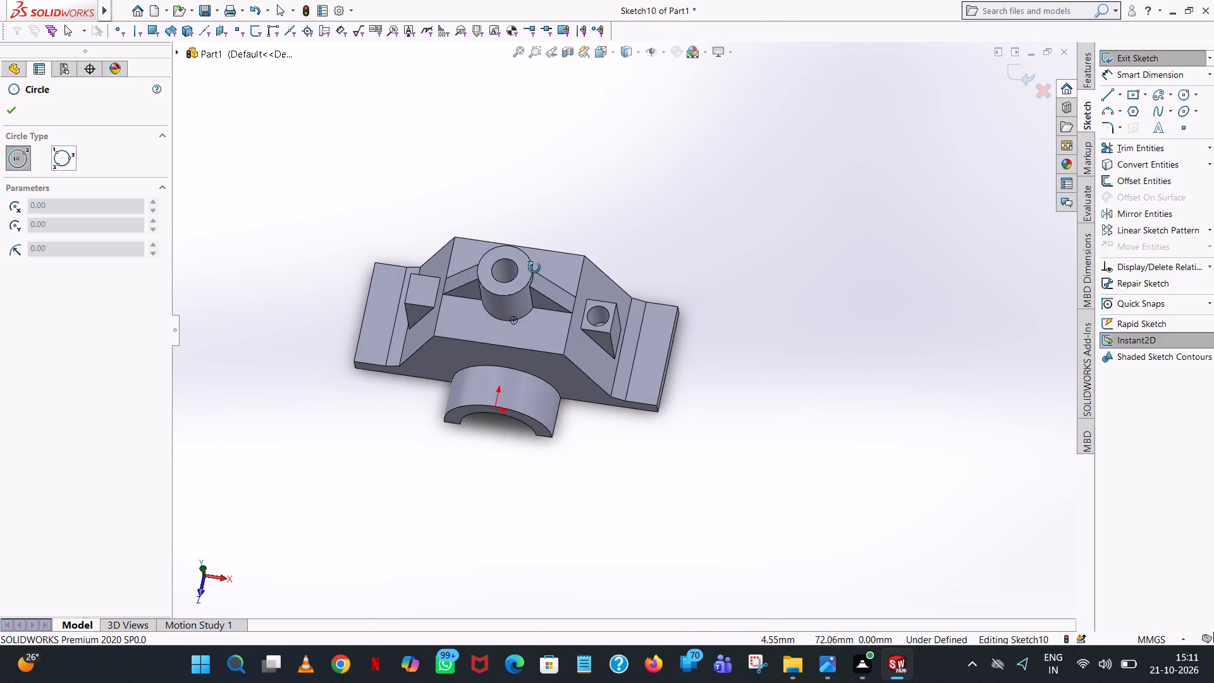
middle_drag(534, 268, 538, 285)
middle_drag(537, 321, 528, 391)
scroll(529, 391, up, 1)
scroll(589, 350, down, 6)
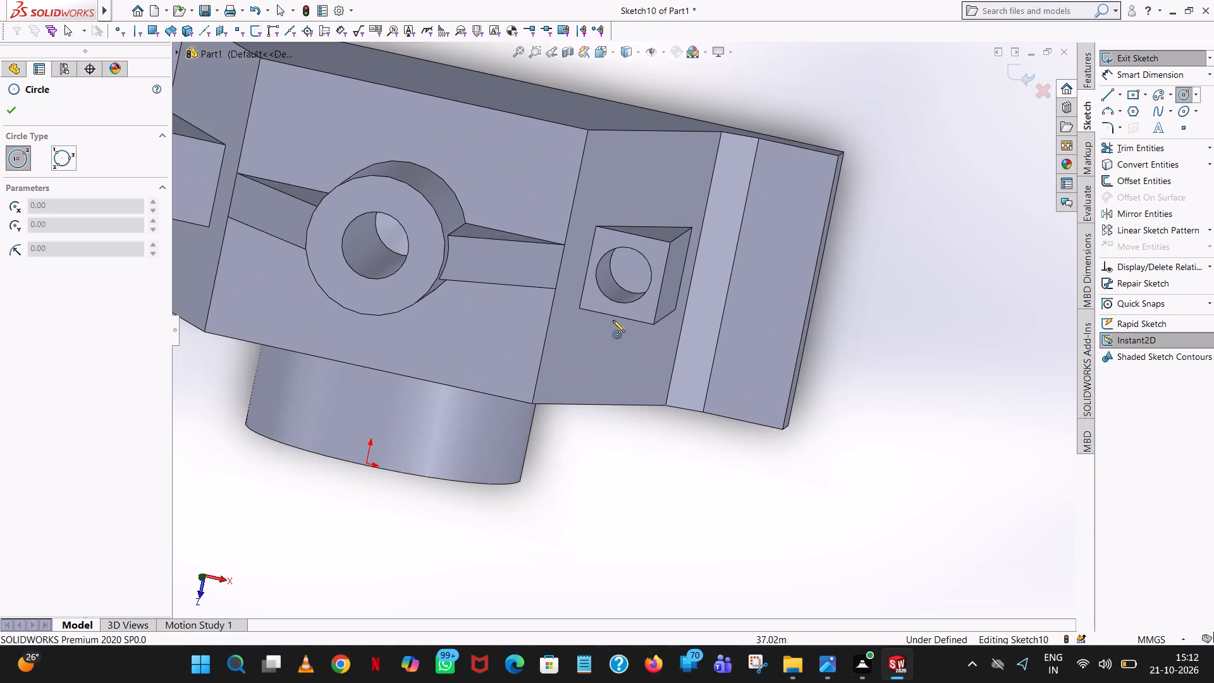
scroll(613, 320, down, 3)
middle_drag(627, 304, 640, 292)
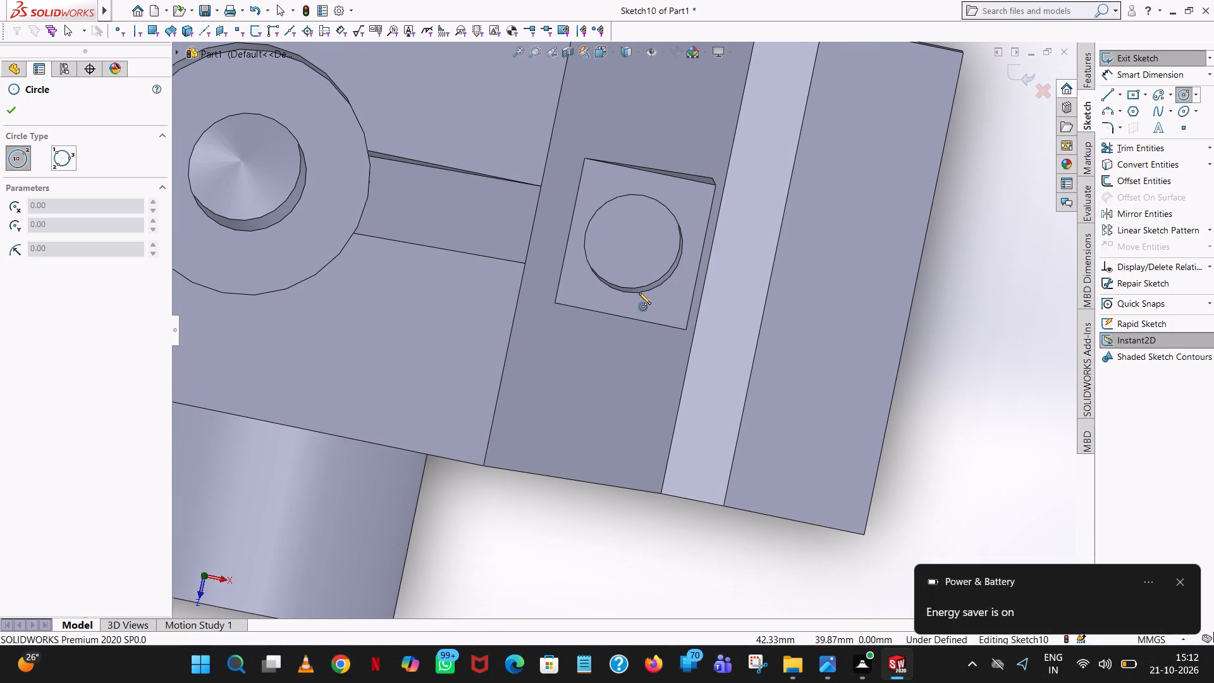
click(630, 239)
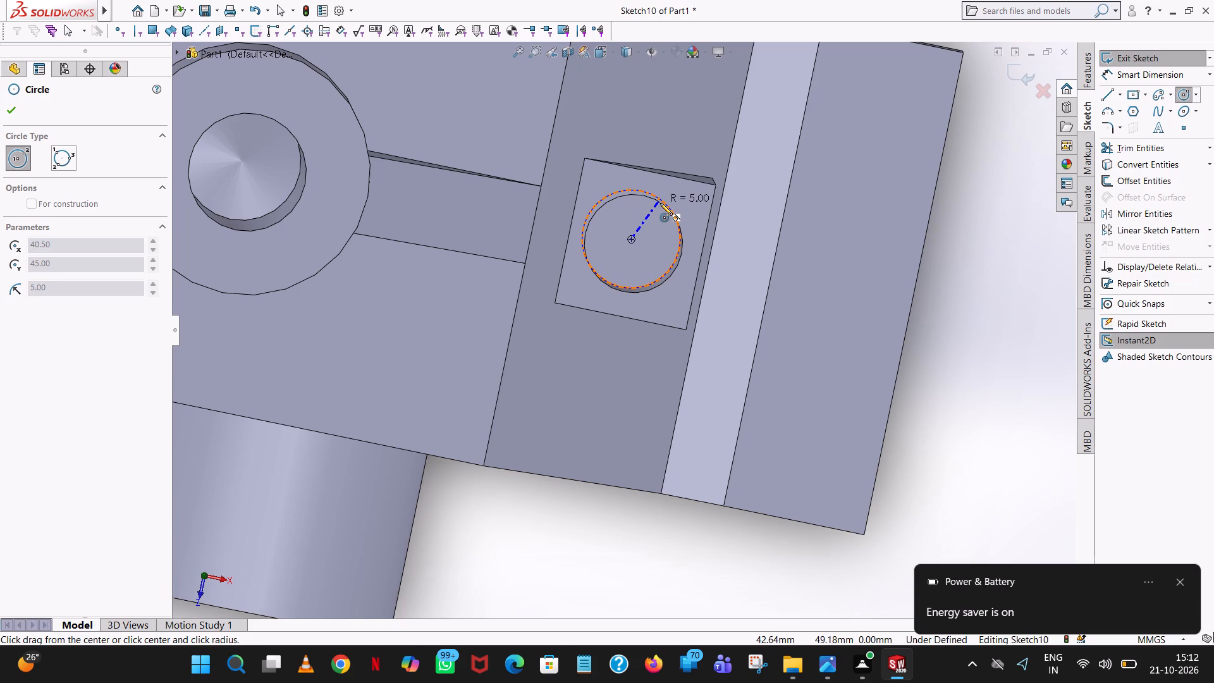
click(660, 203)
right_click(660, 203)
click(675, 213)
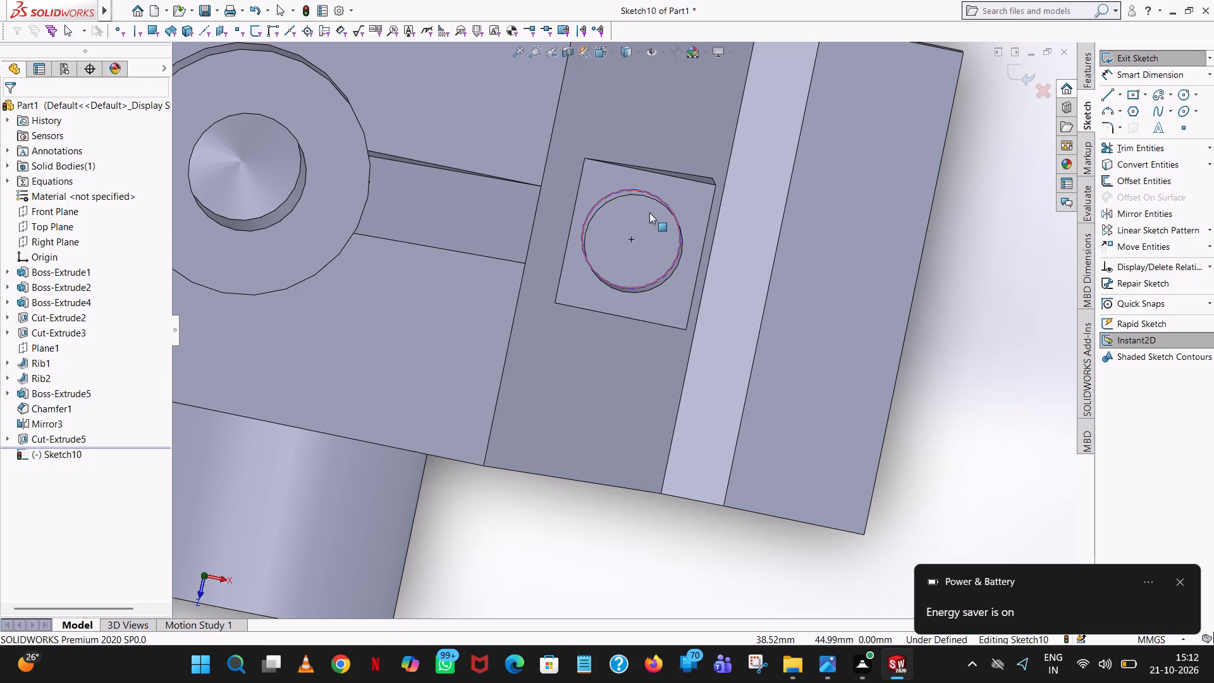
click(979, 204)
Dimension the circle on the hole floor to a diameter of 10 mm.
click(1136, 75)
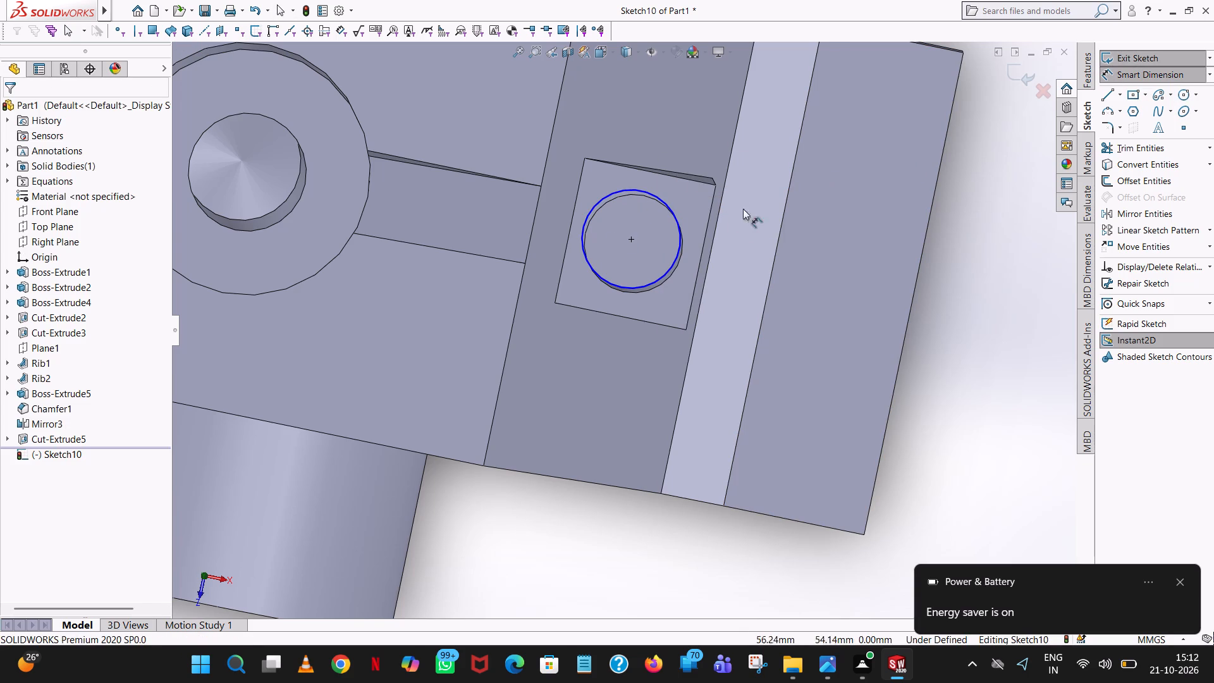
click(679, 246)
click(833, 128)
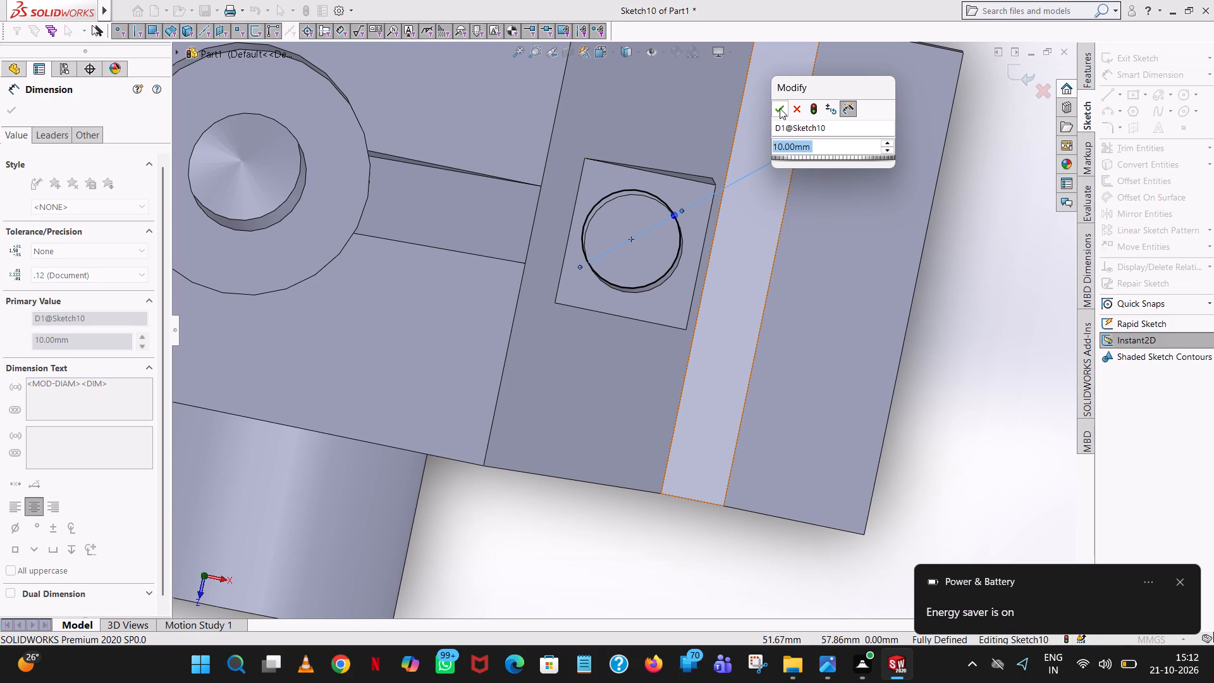
click(780, 108)
click(981, 286)
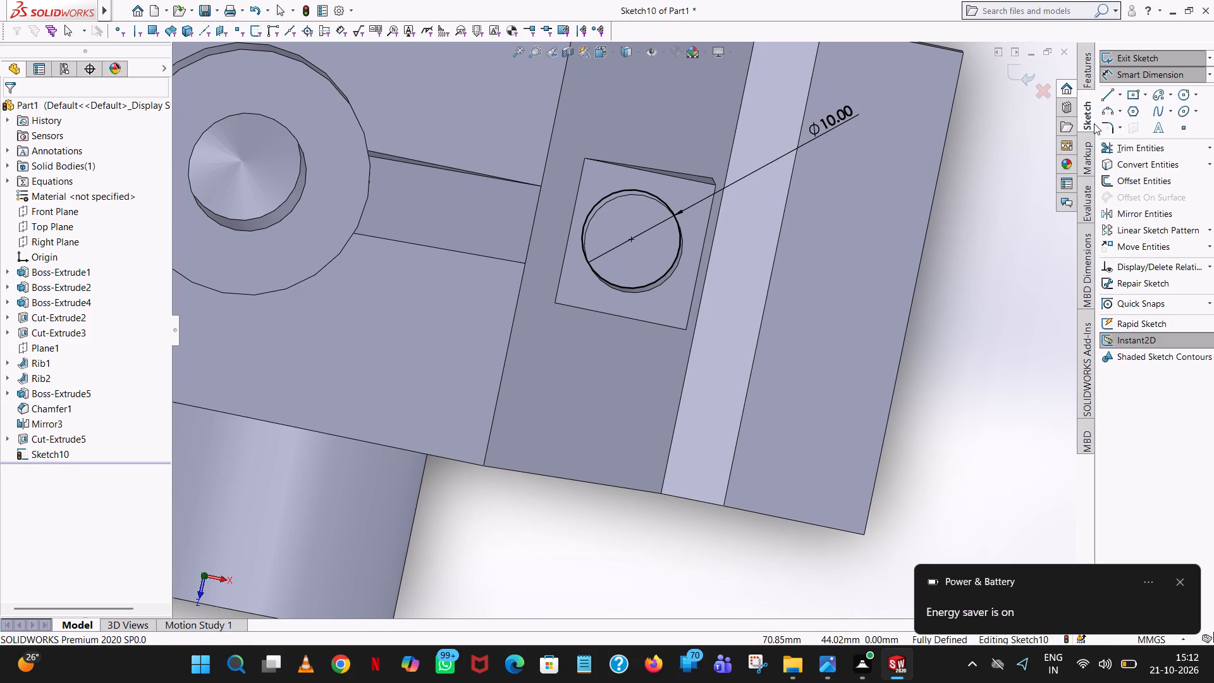
Set up a blind Extruded Cut of the hole-floor circle with a depth of 2 mm.
click(1088, 75)
click(1136, 145)
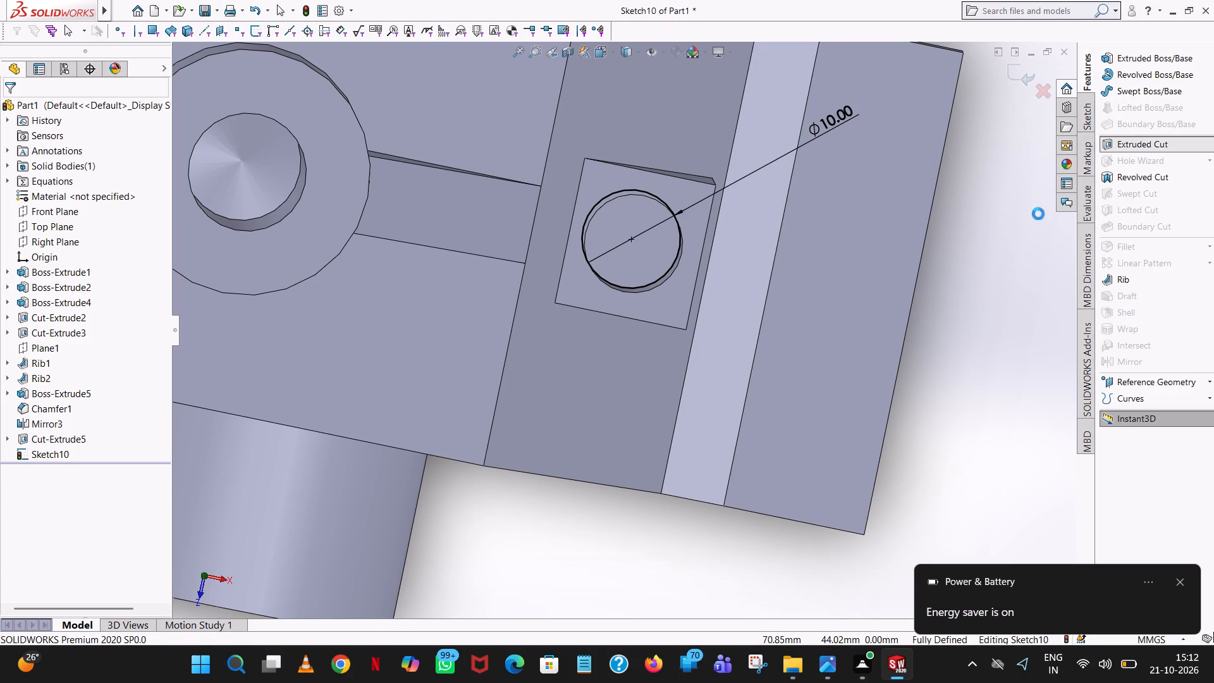
scroll(921, 327, down, 1)
middle_drag(921, 326, 921, 187)
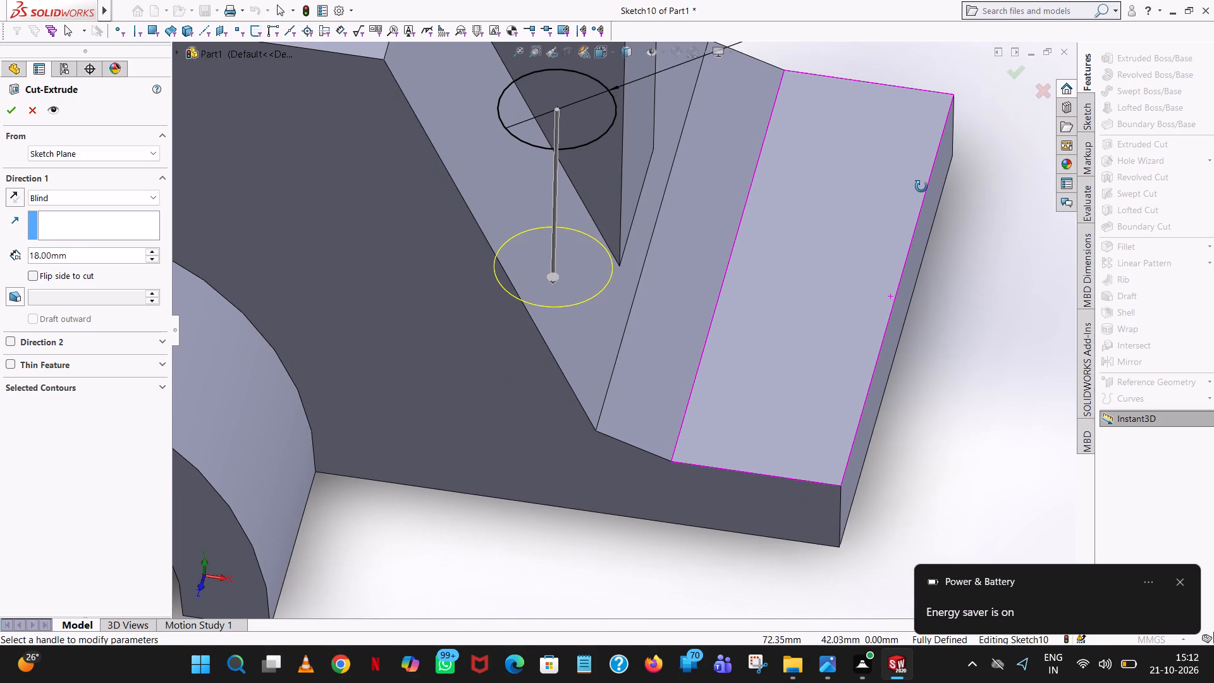
scroll(775, 243, up, 4)
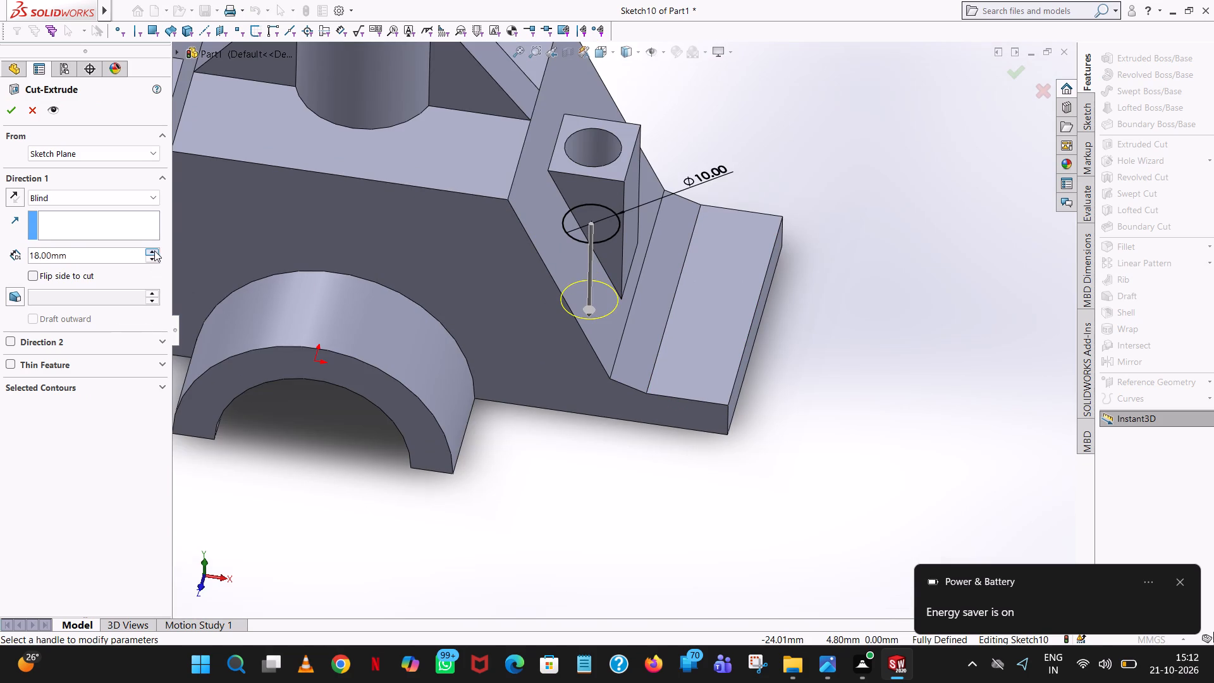
triple_click(153, 248)
click(153, 248)
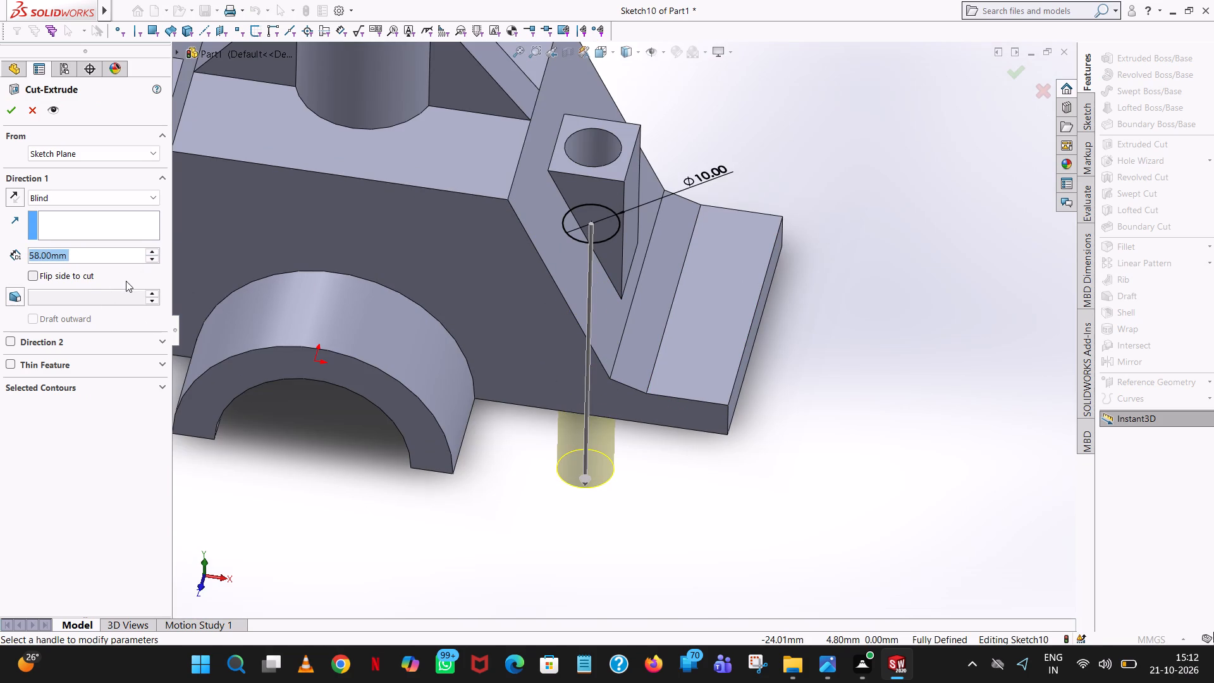
key(2)
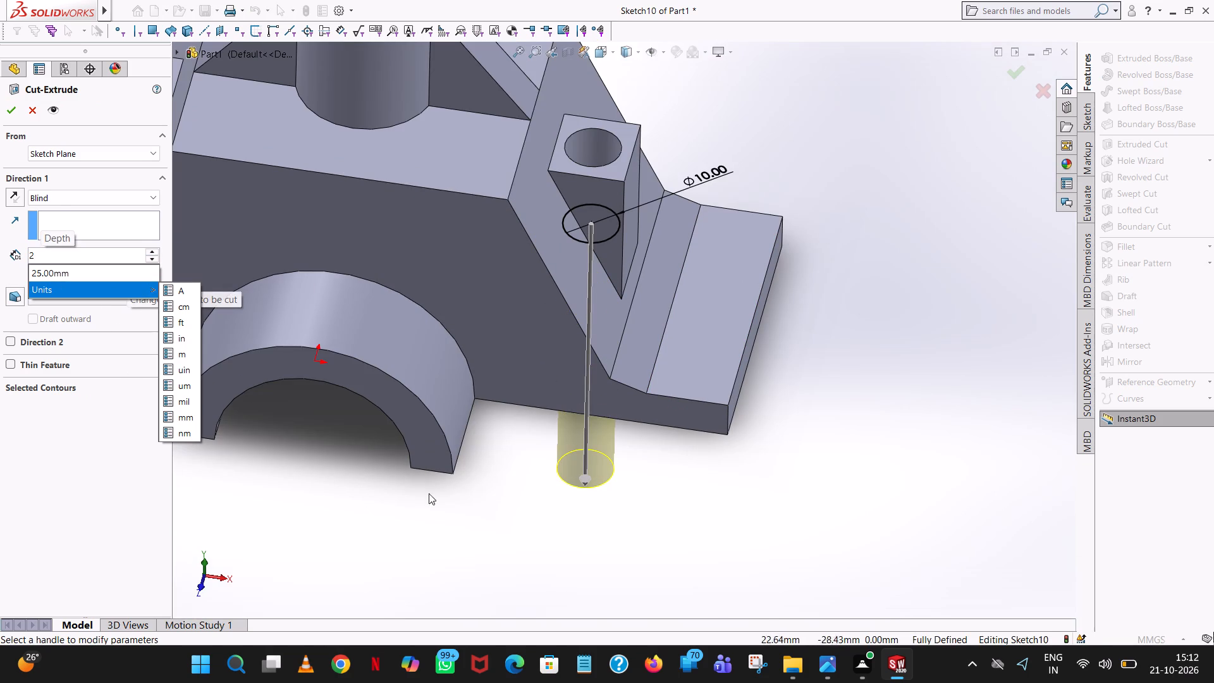
click(842, 467)
middle_drag(539, 384, 568, 312)
scroll(568, 312, up, 1)
middle_drag(568, 312, 571, 312)
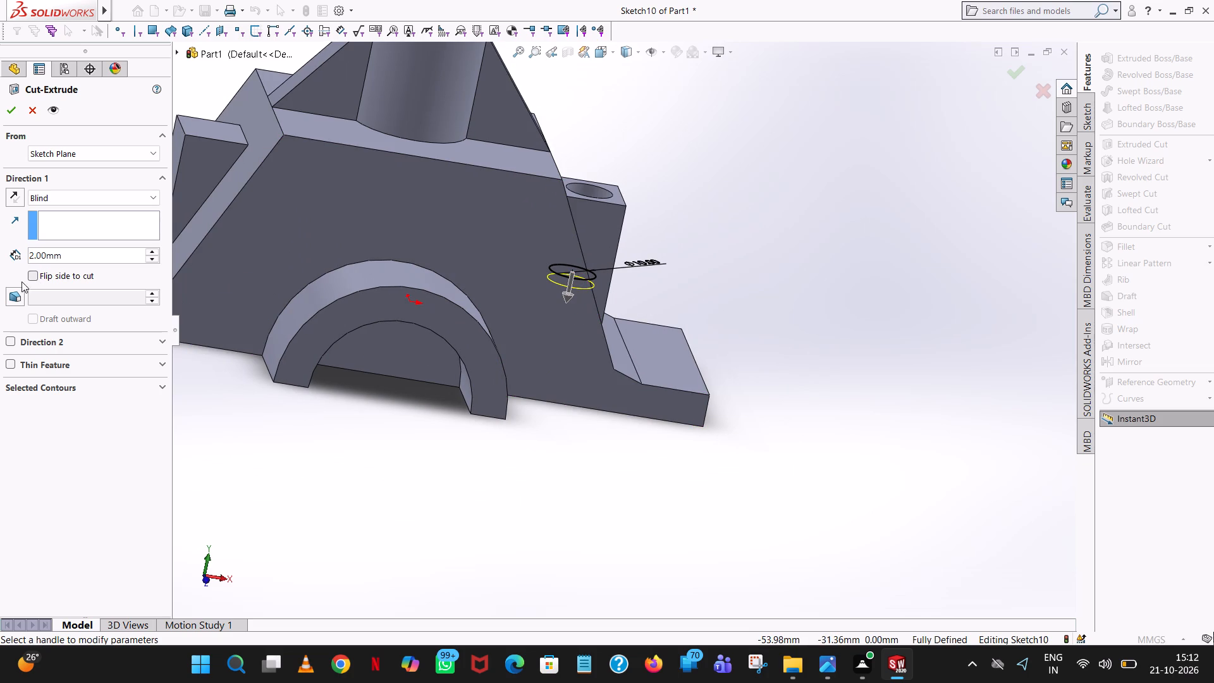
Enable inward draft on the 2 mm cut and set its angle to 63 degrees.
click(15, 294)
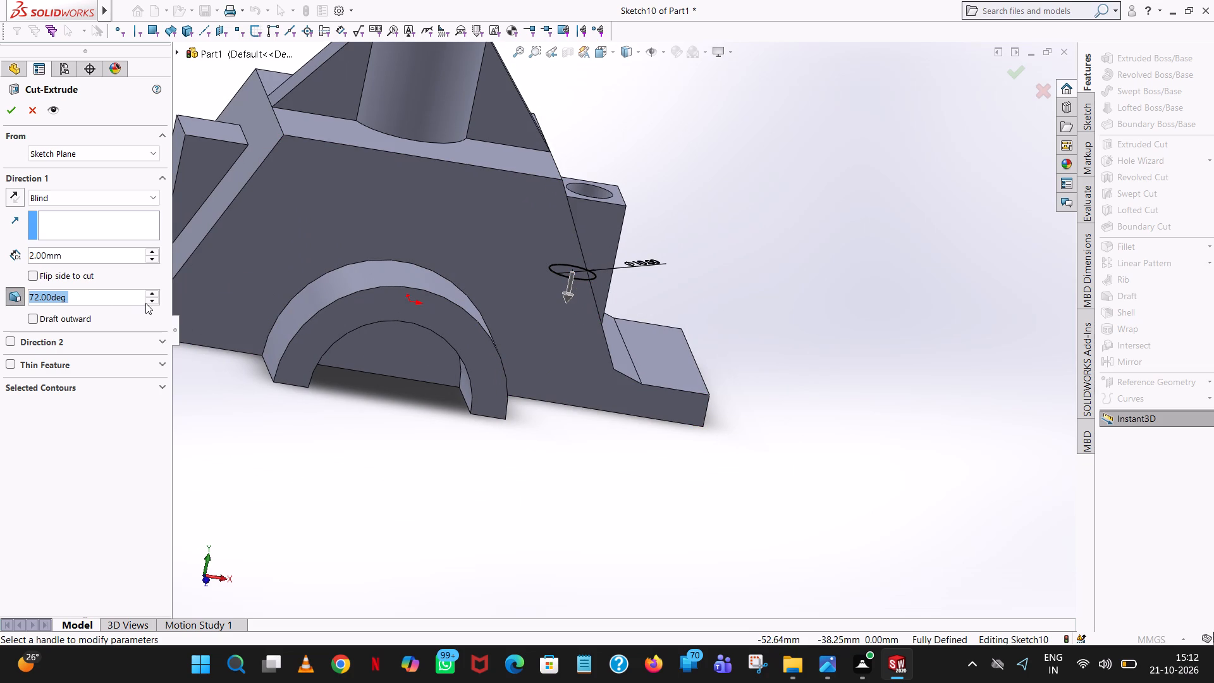
click(150, 299)
click(150, 299)
double_click(150, 299)
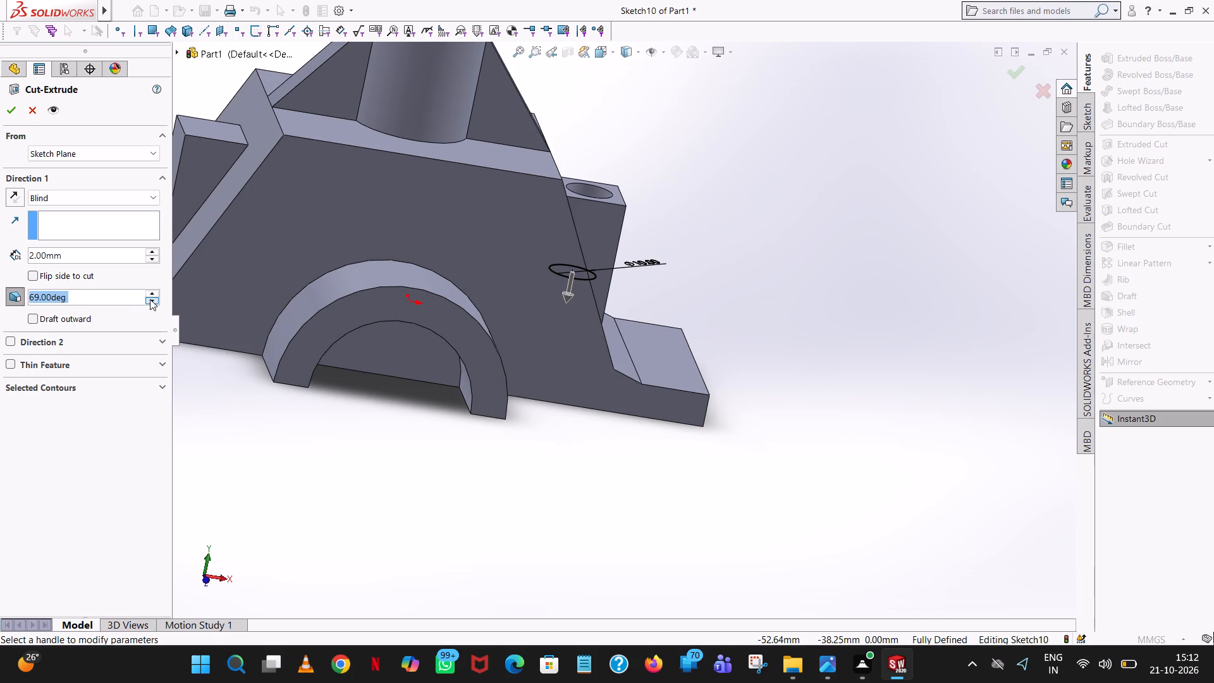
triple_click(150, 299)
double_click(150, 299)
Set the cut's draft angle to 69 degrees and complete the cut.
middle_drag(782, 434, 763, 405)
scroll(744, 411, up, 1)
scroll(640, 333, down, 3)
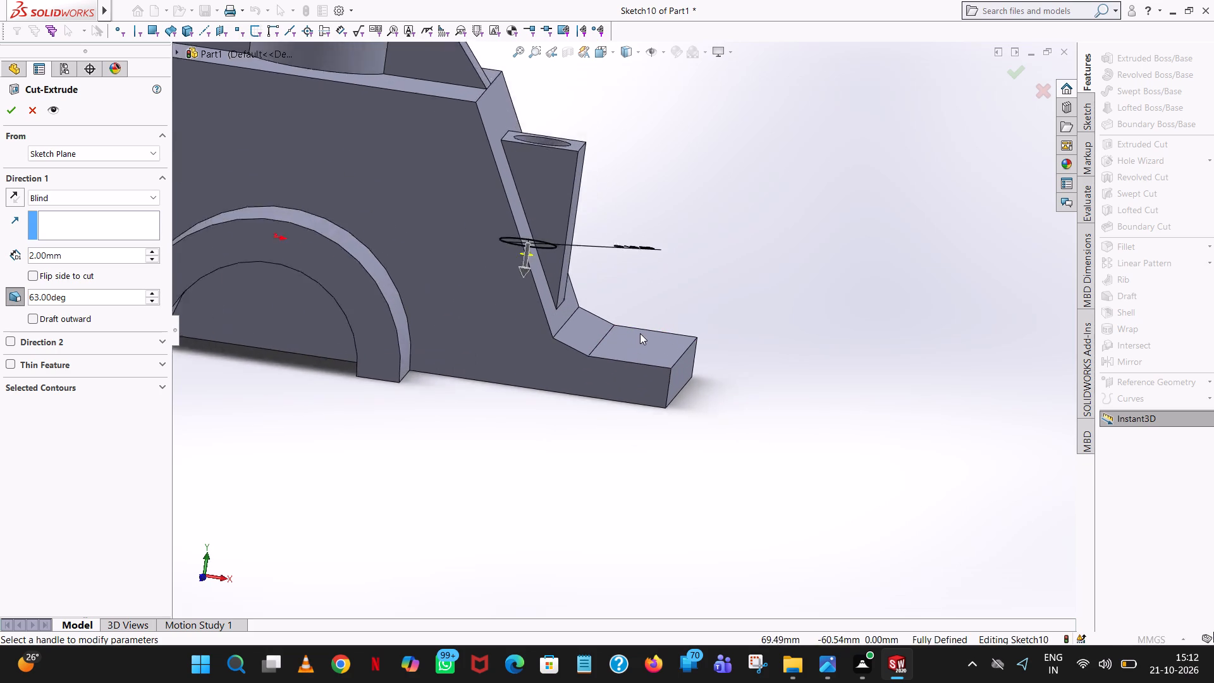
scroll(640, 333, down, 2)
scroll(415, 216, down, 6)
scroll(515, 213, down, 4)
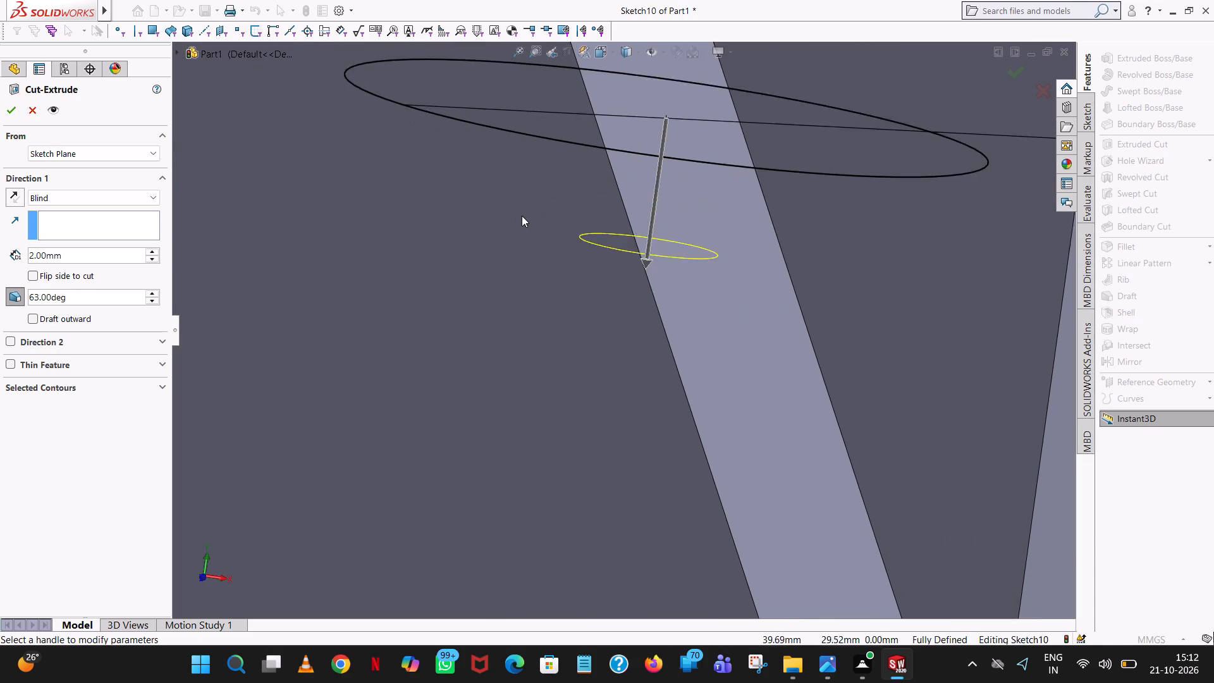
scroll(522, 216, down, 1)
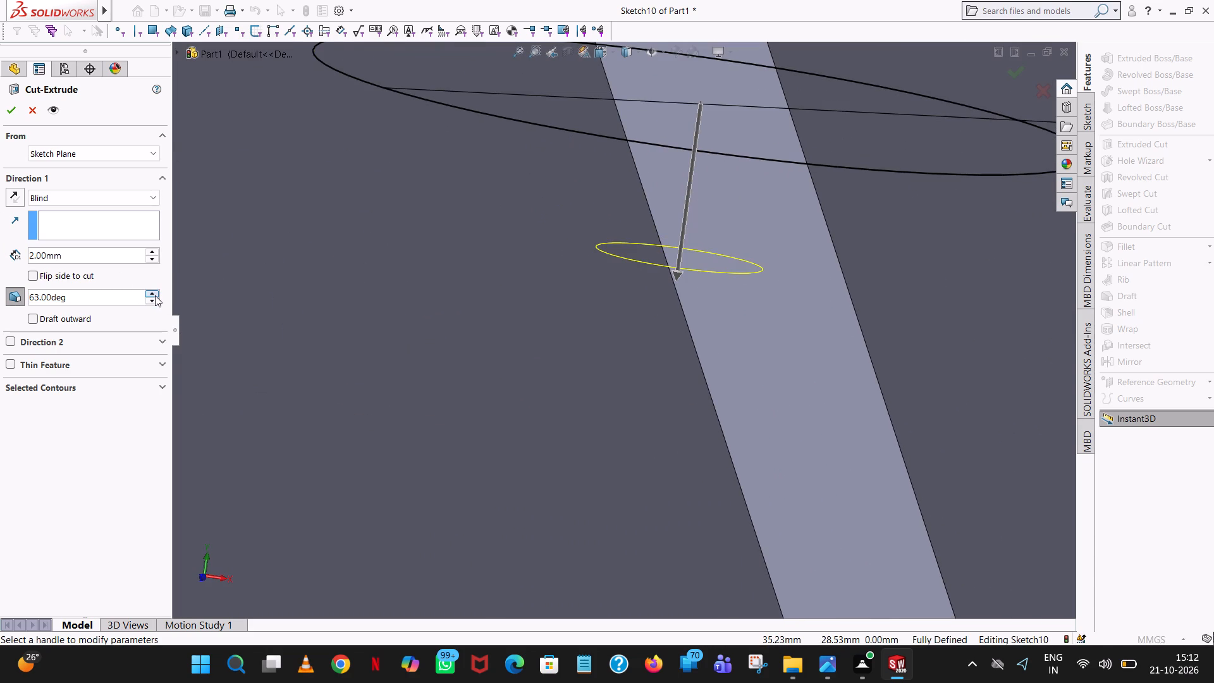
click(155, 295)
triple_click(154, 295)
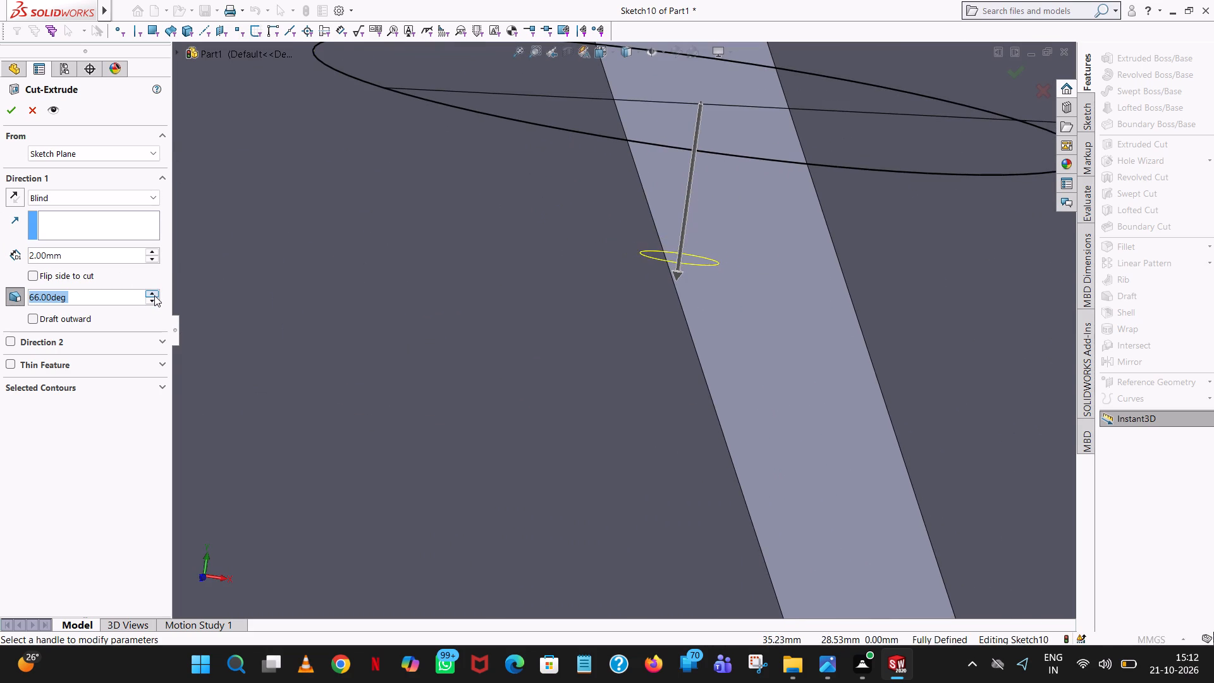
click(154, 295)
click(154, 295)
click(8, 106)
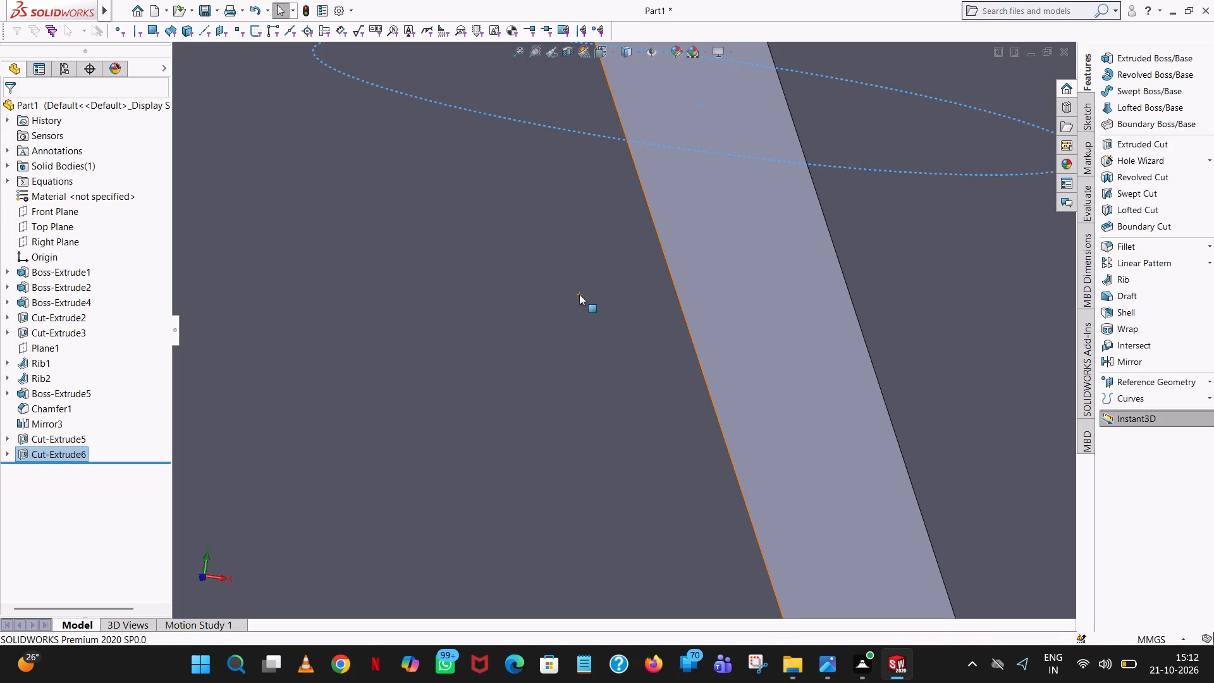
Examine the bottom of the hole in the +X triangular block from above.
scroll(579, 294, up, 8)
scroll(579, 294, up, 18)
scroll(632, 238, up, 1)
middle_drag(635, 242, 635, 295)
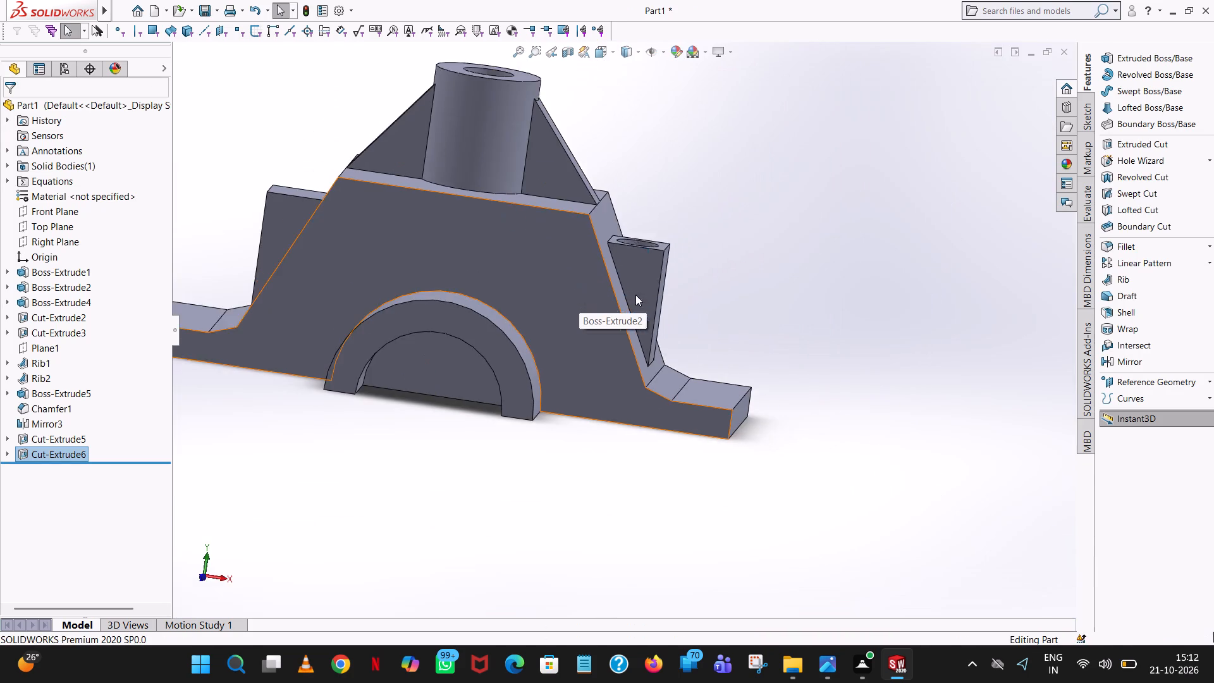
middle_drag(635, 295, 602, 459)
click(810, 399)
scroll(643, 249, down, 5)
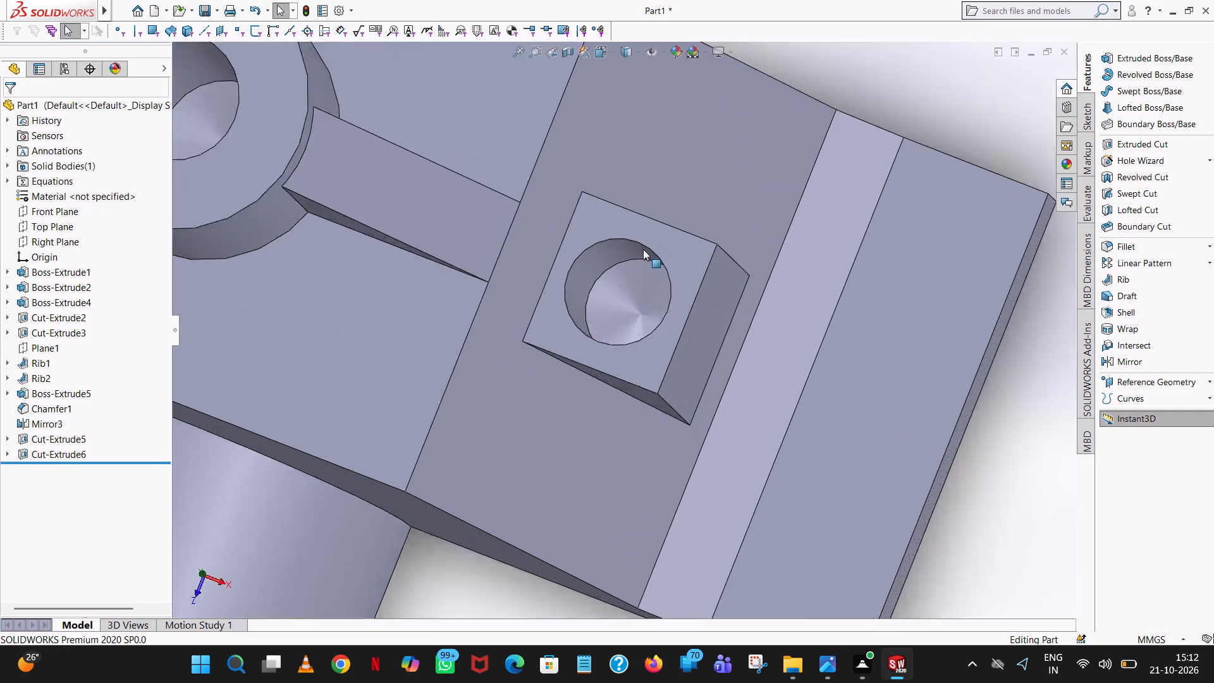
Examine the conical bottom of the hole in the +X triangular block and the overall part from several angles.
scroll(643, 249, down, 3)
middle_drag(646, 311, 706, 476)
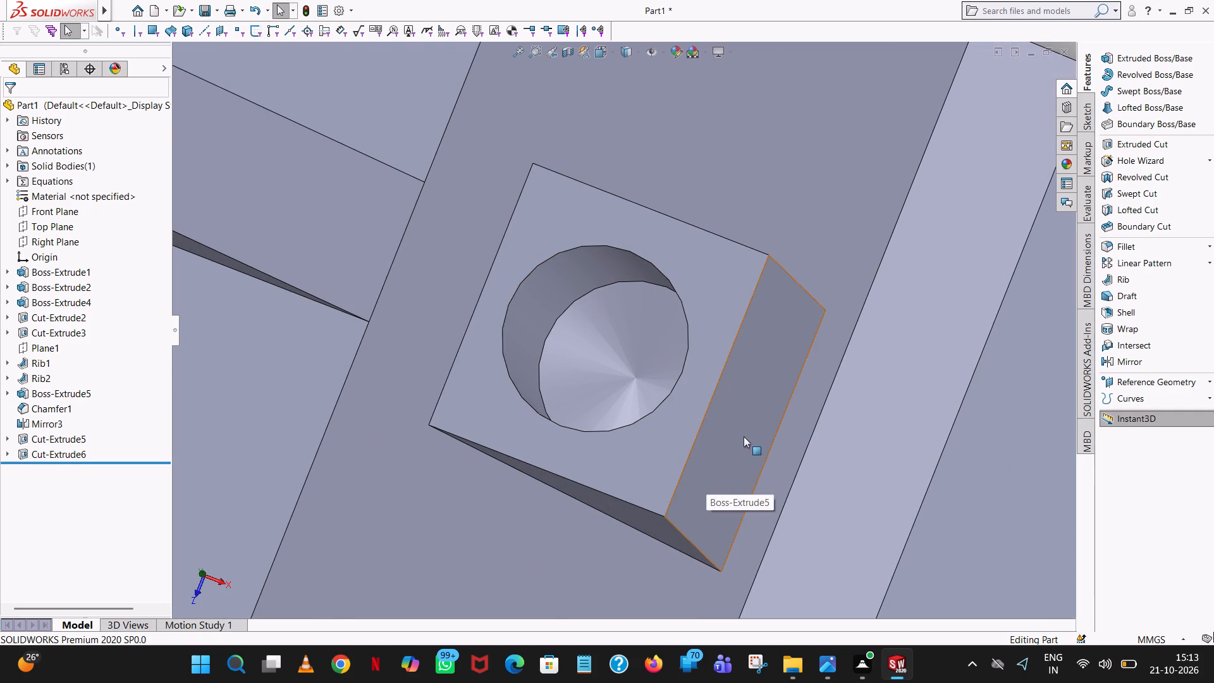
middle_drag(745, 436, 769, 464)
middle_drag(759, 450, 749, 442)
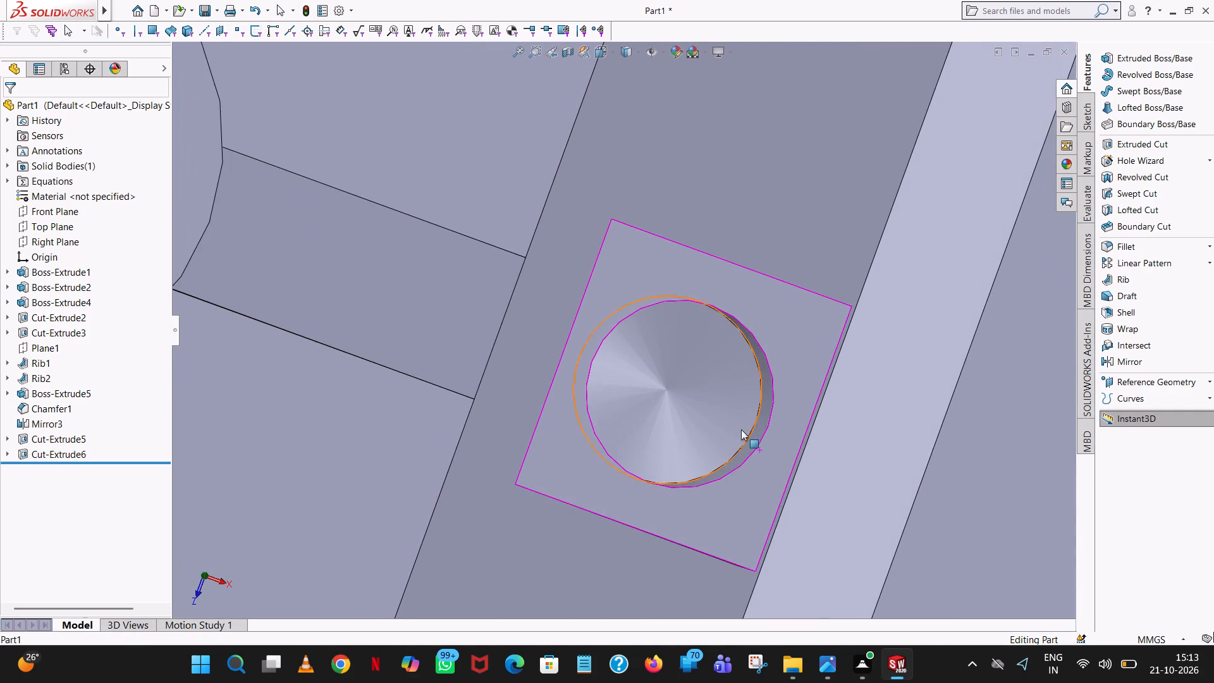
scroll(723, 402, down, 7)
scroll(497, 343, down, 4)
scroll(402, 278, down, 3)
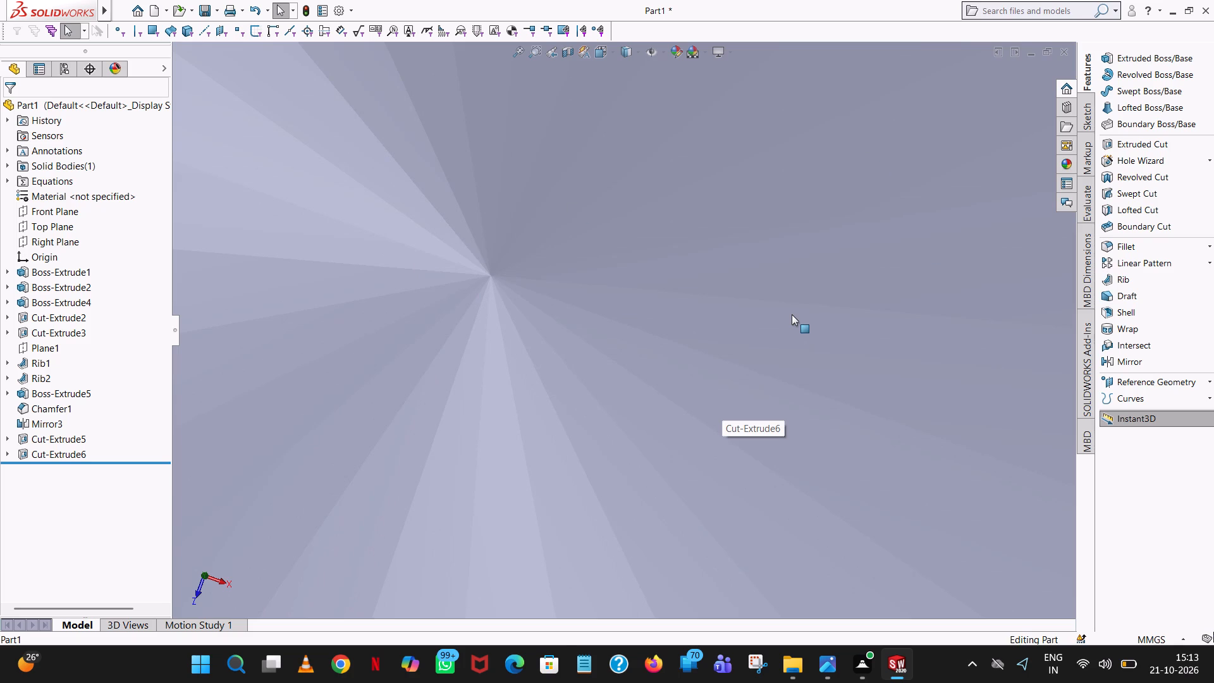
scroll(791, 314, up, 20)
scroll(791, 314, up, 10)
middle_click(764, 369)
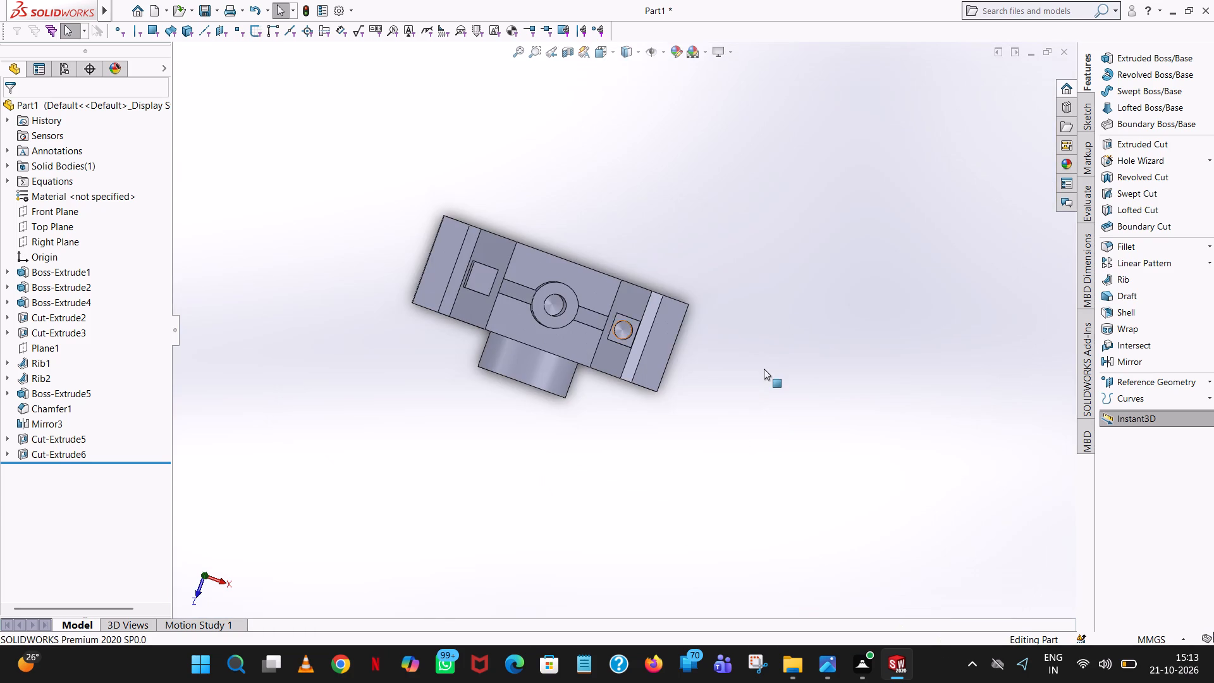
middle_drag(764, 369, 796, 226)
scroll(830, 477, up, 1)
middle_drag(834, 473, 893, 349)
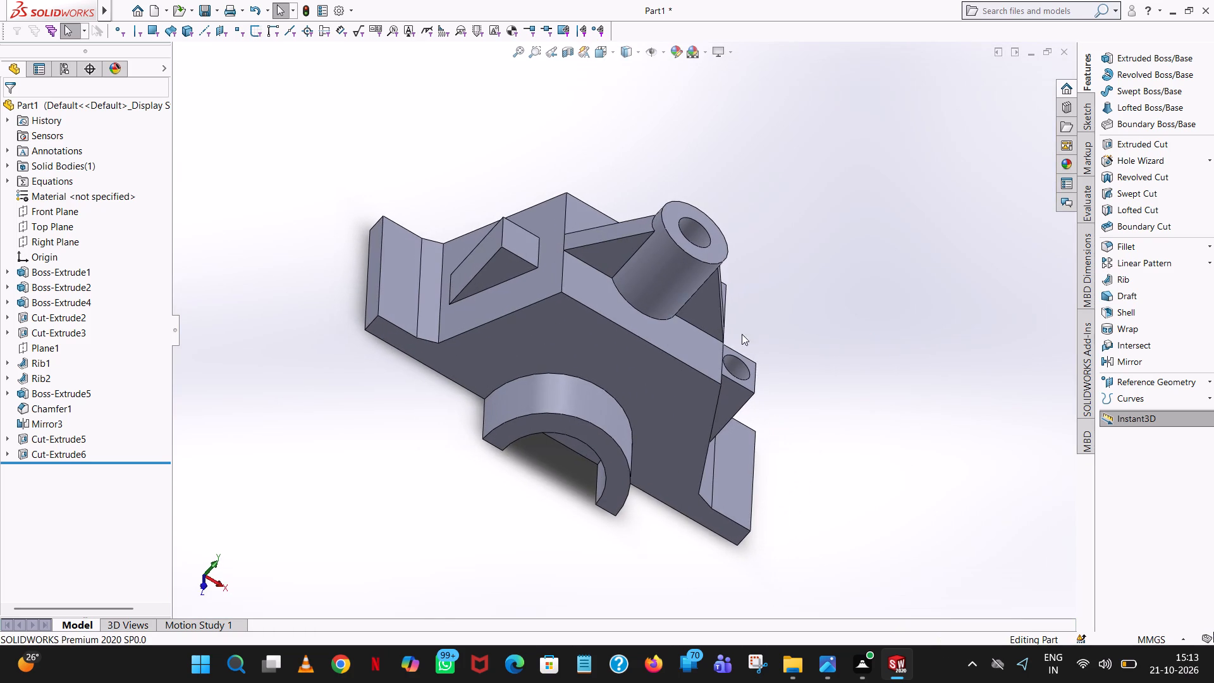
Mirror the drafted hole-bottom cut of the +X triangular block about the Right Plane as a feature.
click(74, 245)
middle_drag(828, 297, 797, 271)
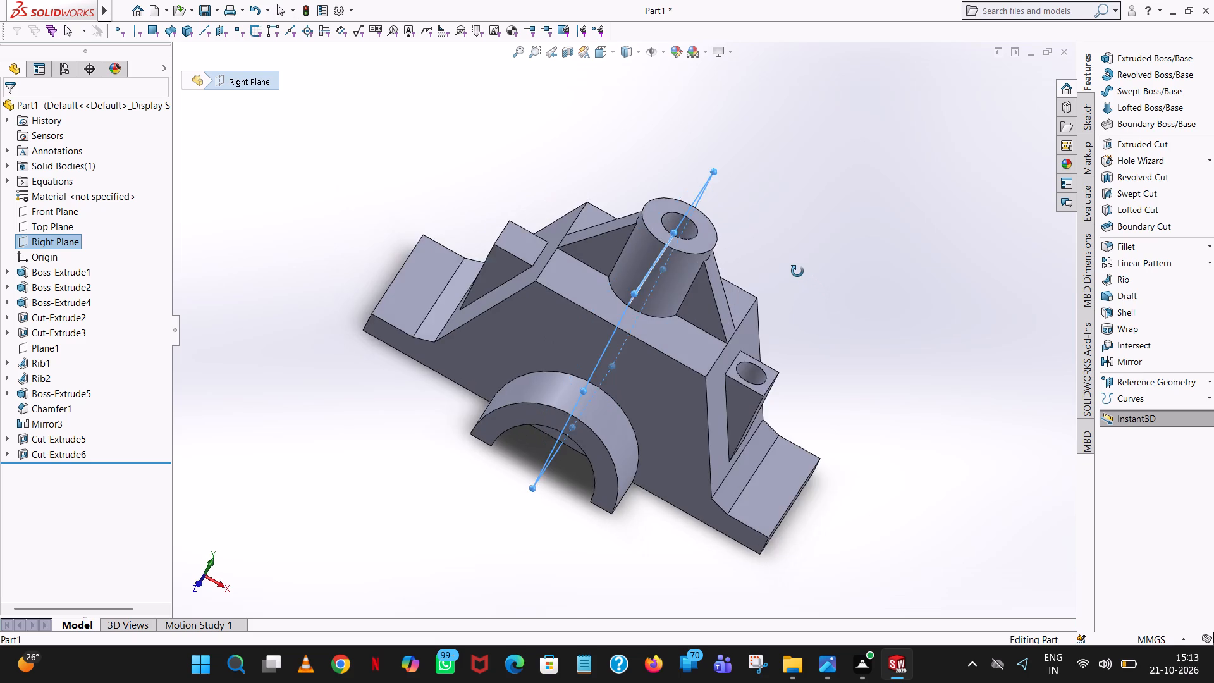
middle_drag(797, 271, 760, 388)
scroll(790, 269, down, 1)
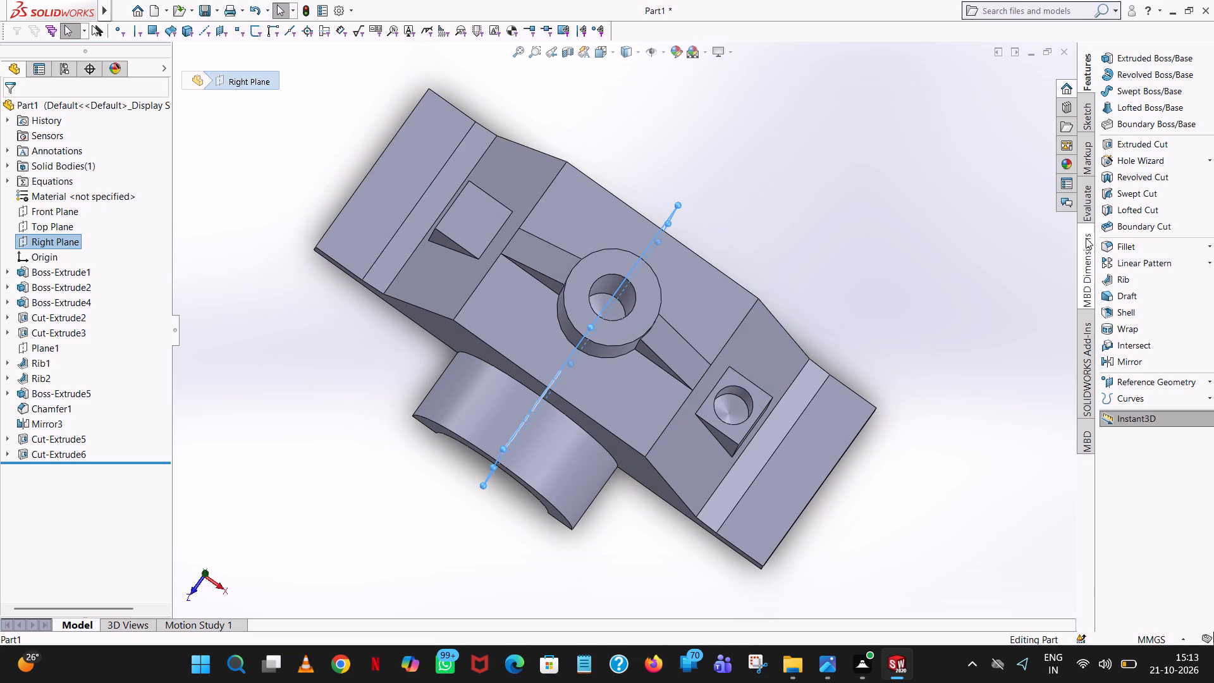
click(1138, 360)
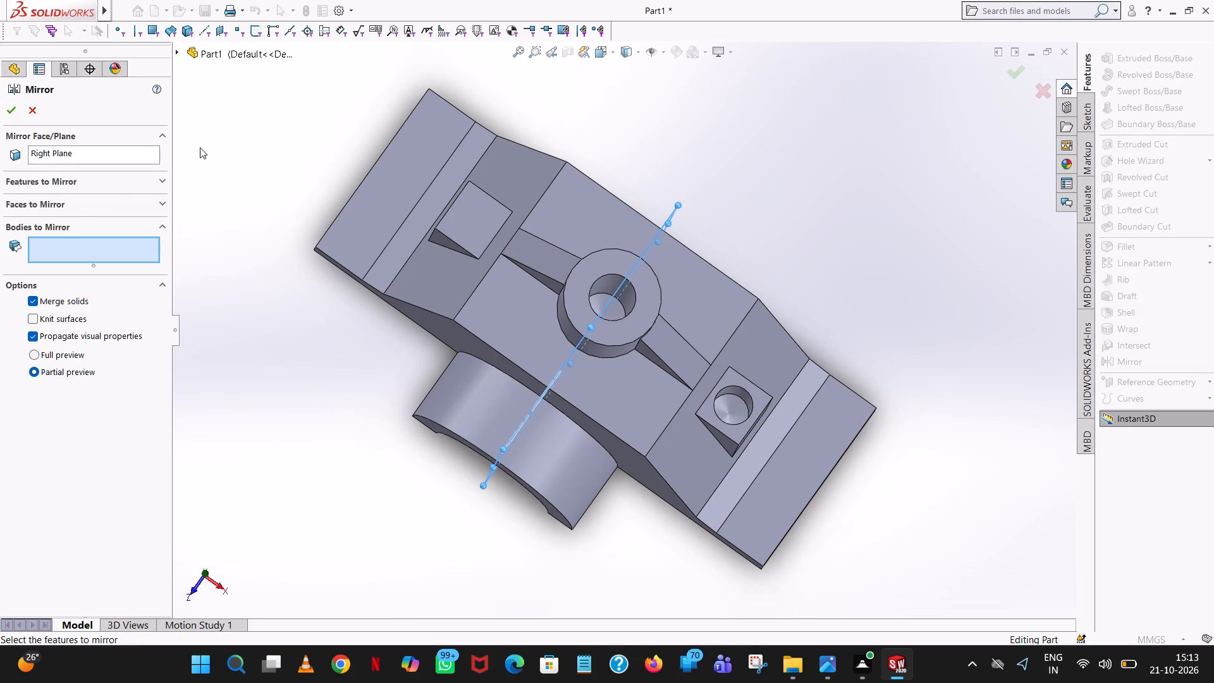
click(162, 222)
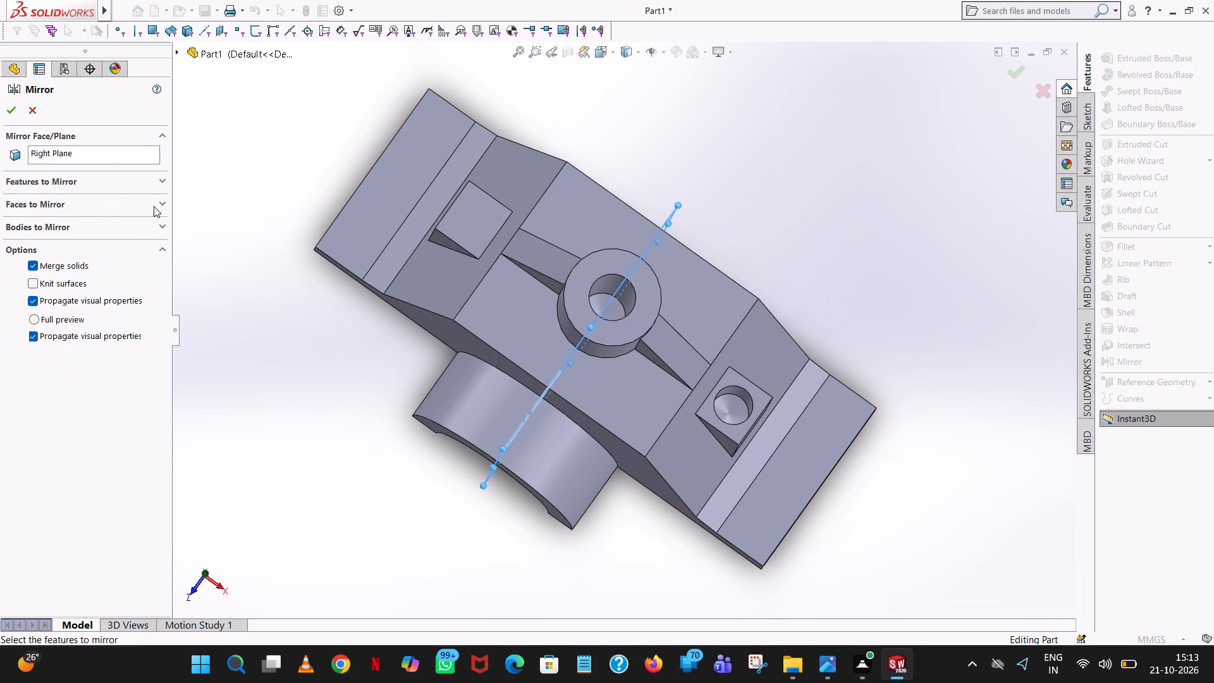
click(102, 185)
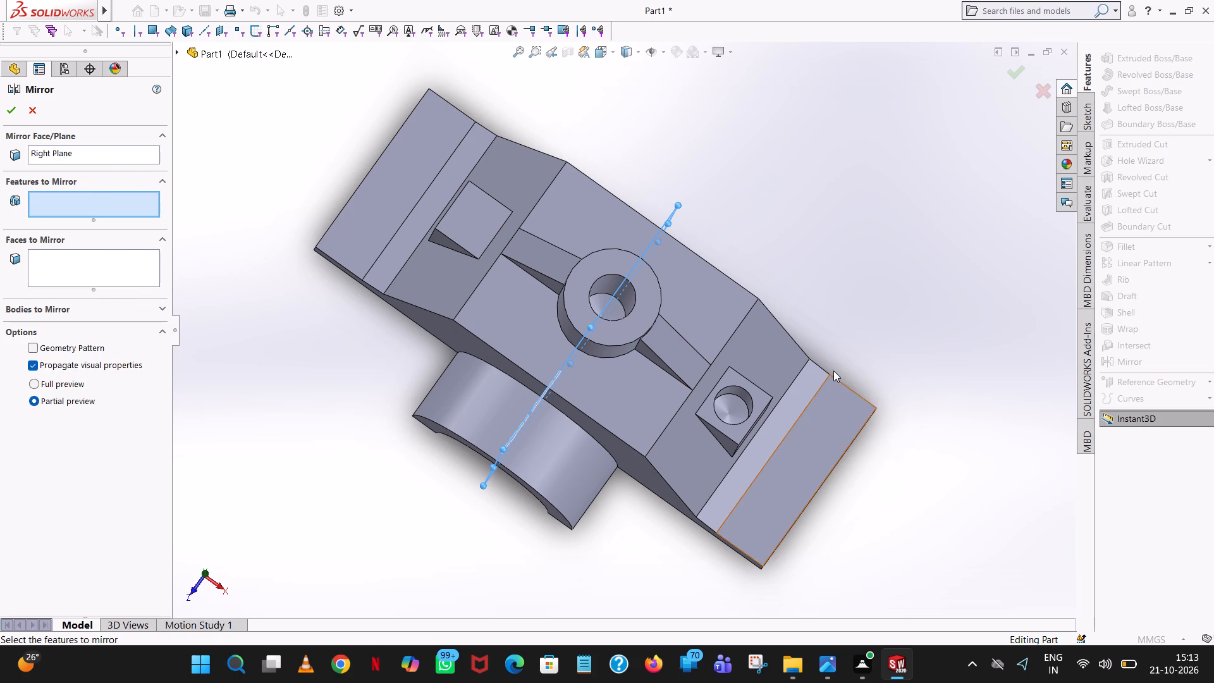
click(732, 403)
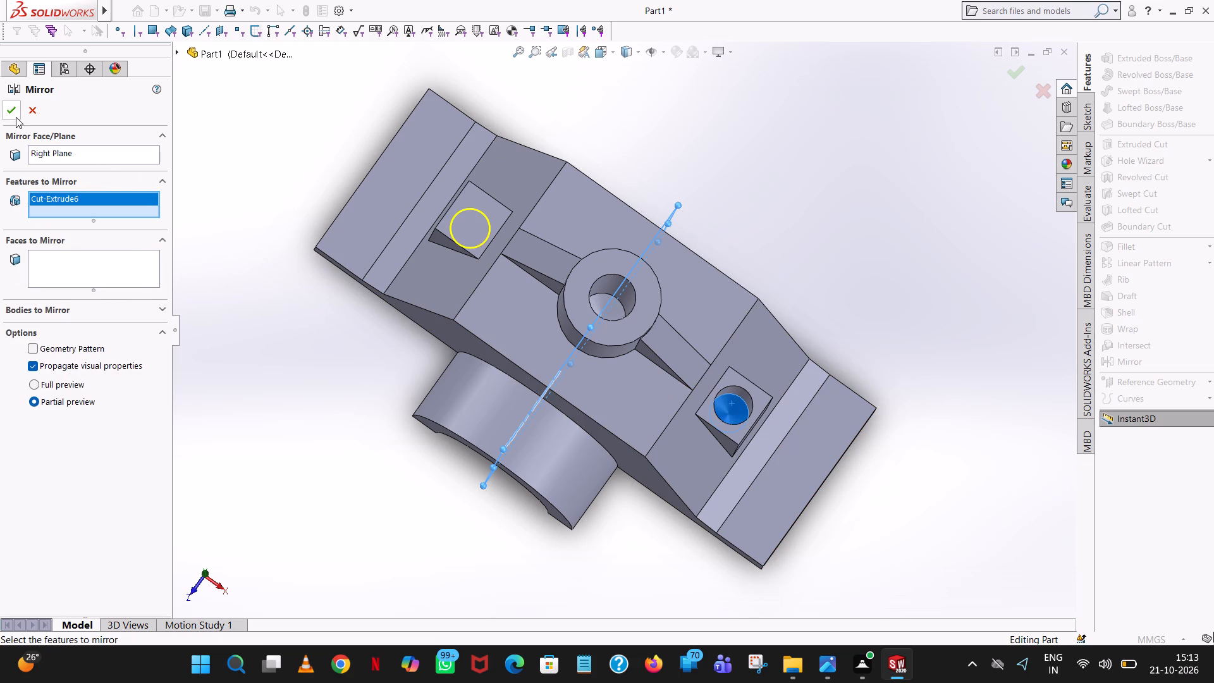
click(16, 116)
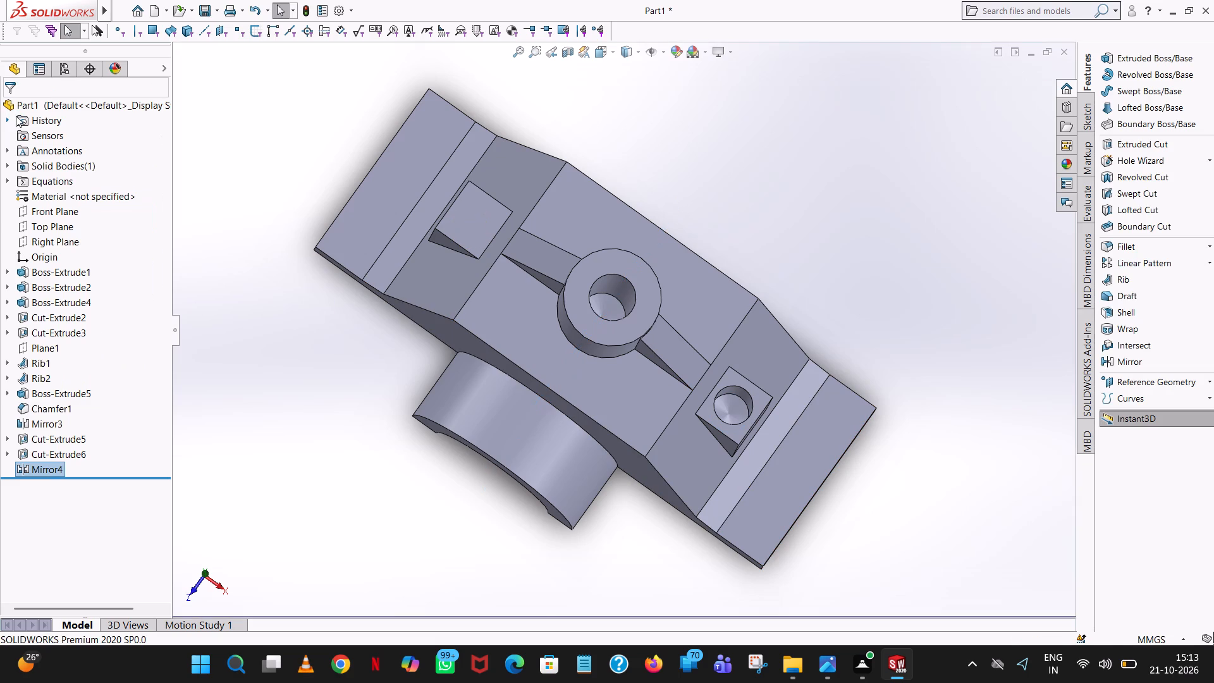
Start an Extruded Cut sketch on the flat top face of the -X triangular block, viewed normal to the sketch plane.
middle_drag(812, 425, 898, 353)
scroll(812, 422, up, 1)
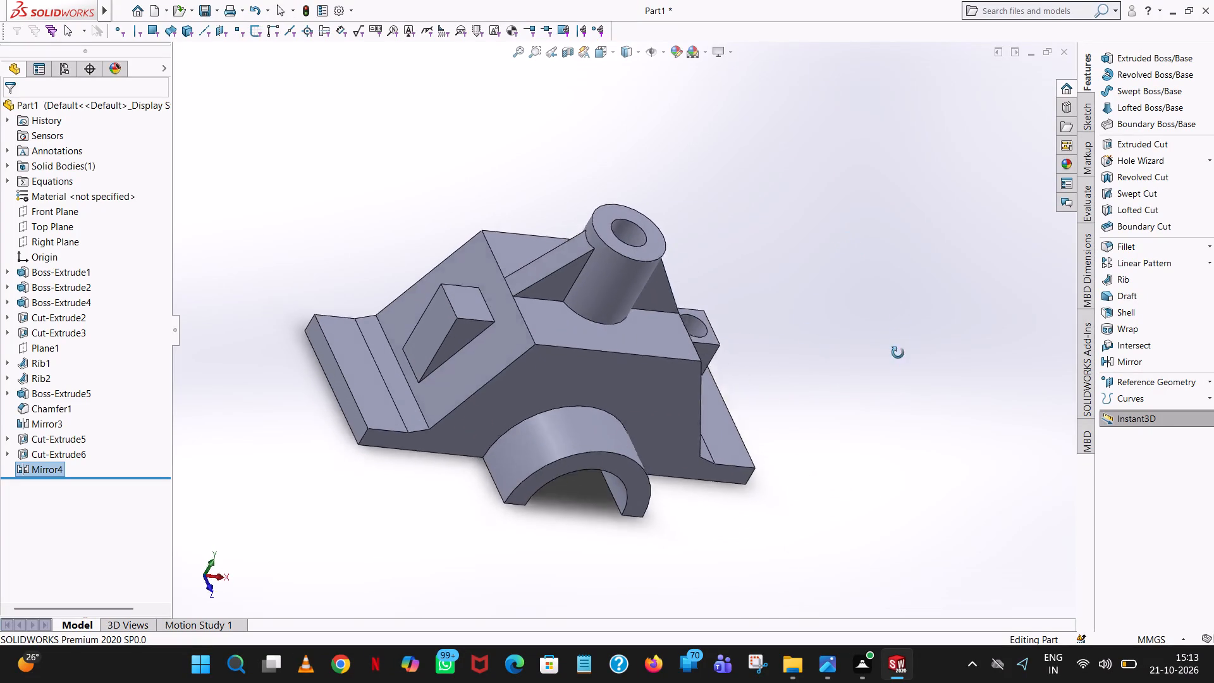
middle_drag(898, 353, 865, 478)
middle_drag(864, 479, 847, 501)
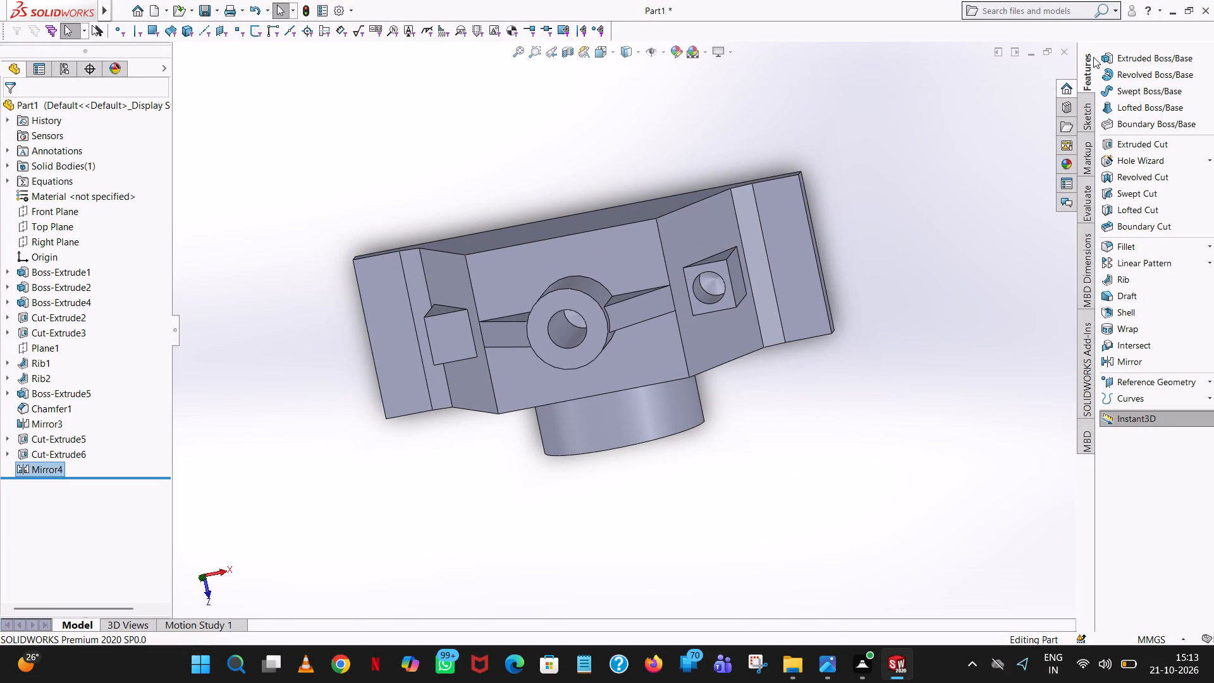
click(1150, 144)
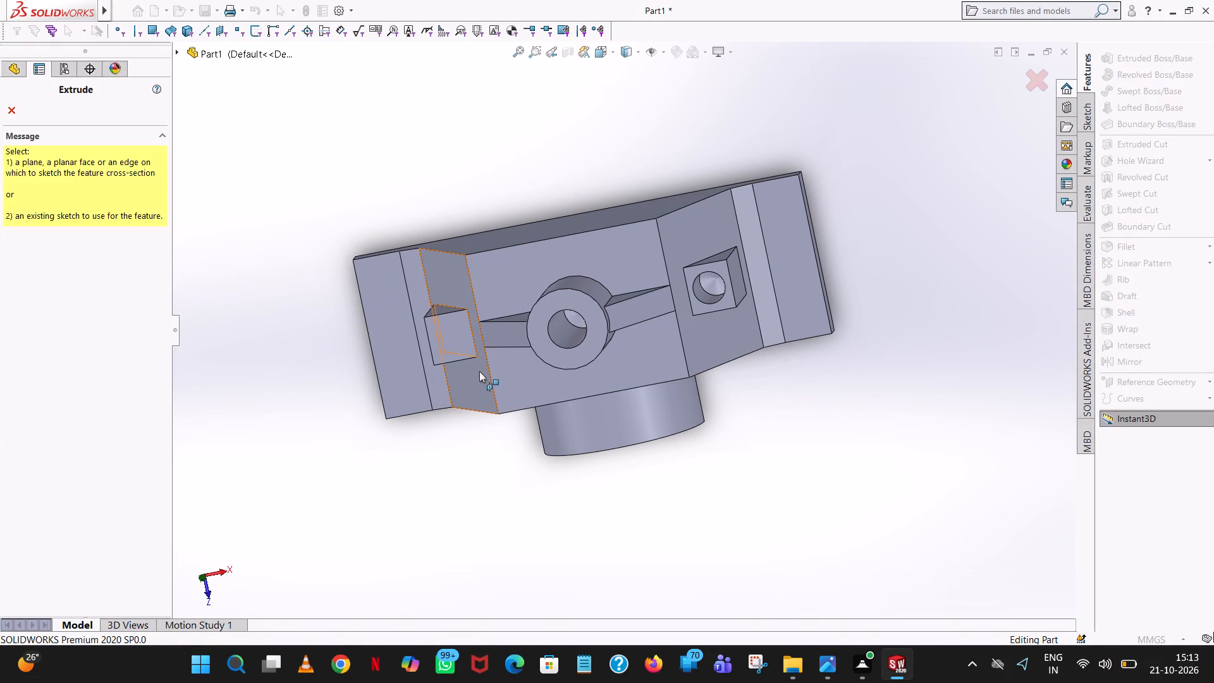
click(455, 348)
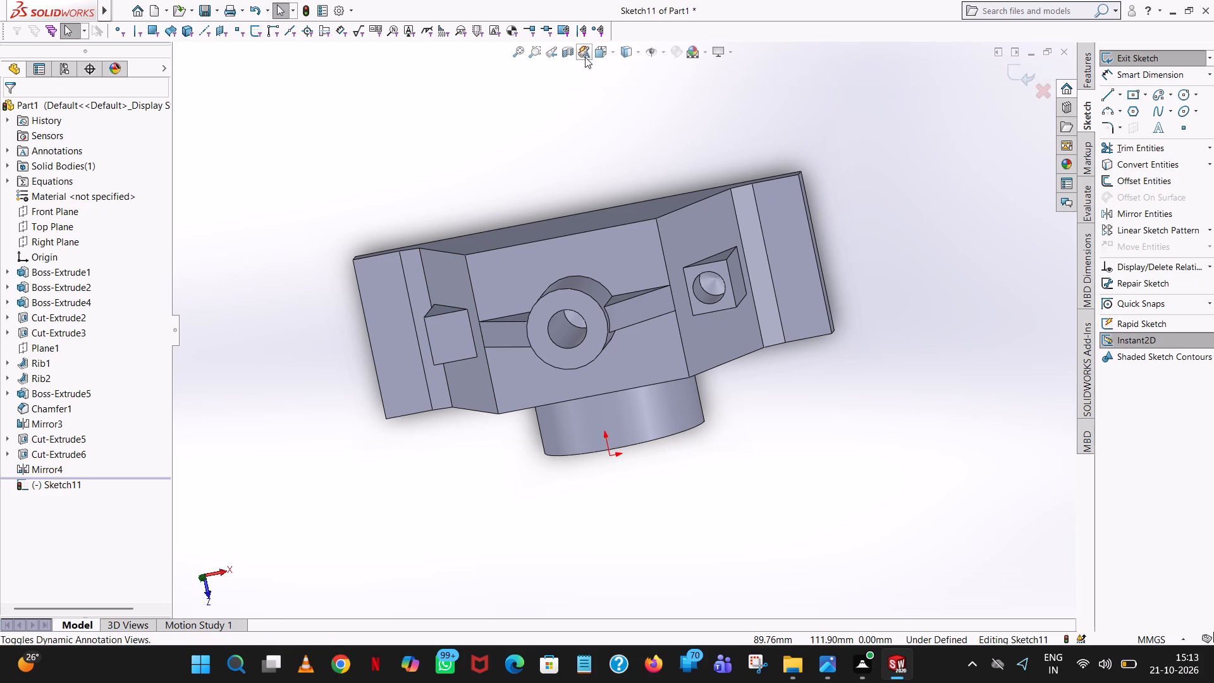
click(614, 51)
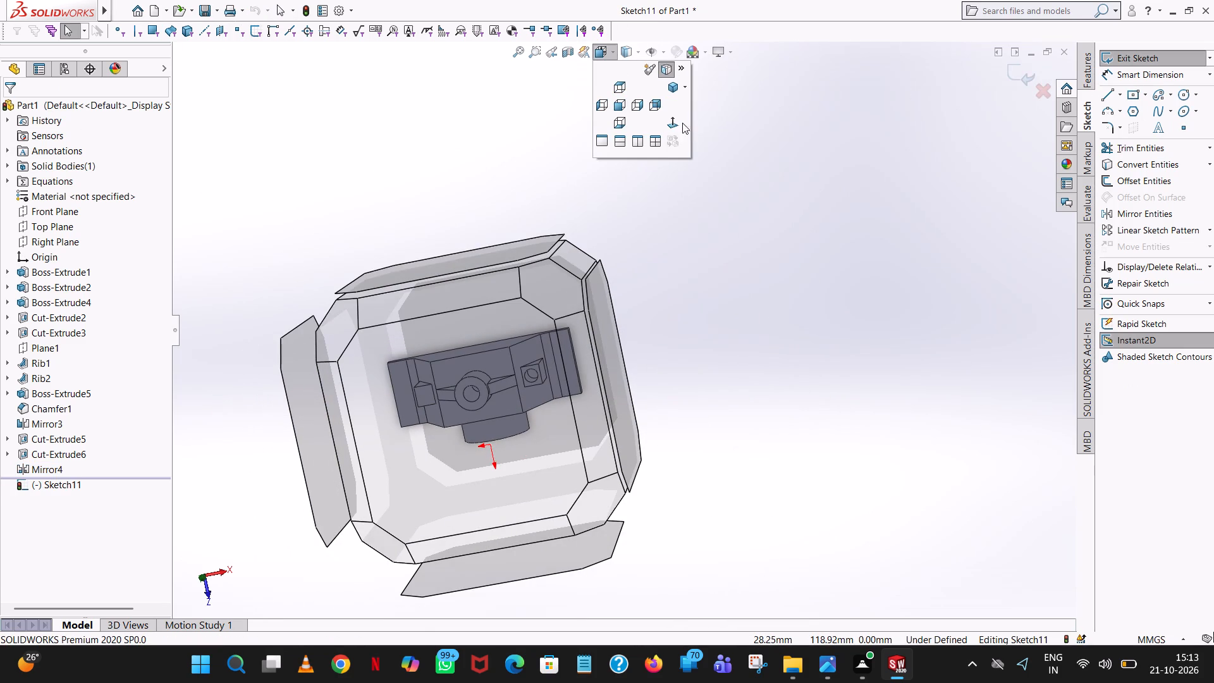
click(665, 119)
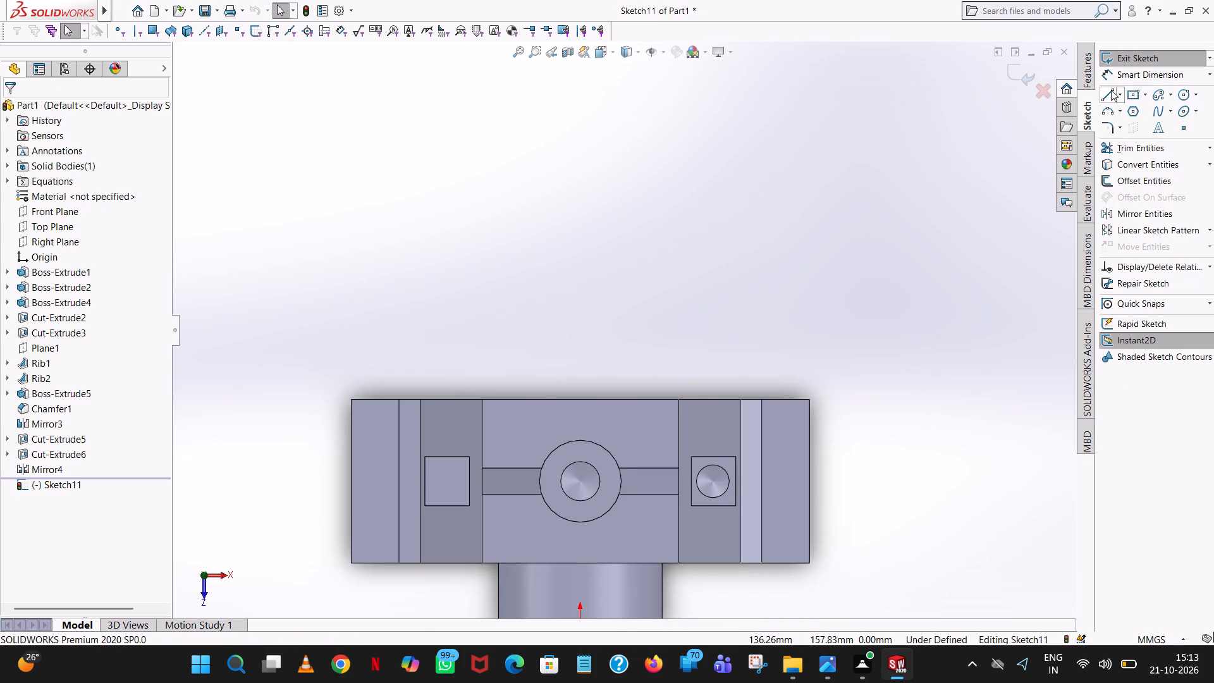
Sketch a horizontal reference line 40.50 mm long from the boss centre toward the -X triangular block.
click(1111, 90)
scroll(587, 496, up, 4)
scroll(615, 441, down, 4)
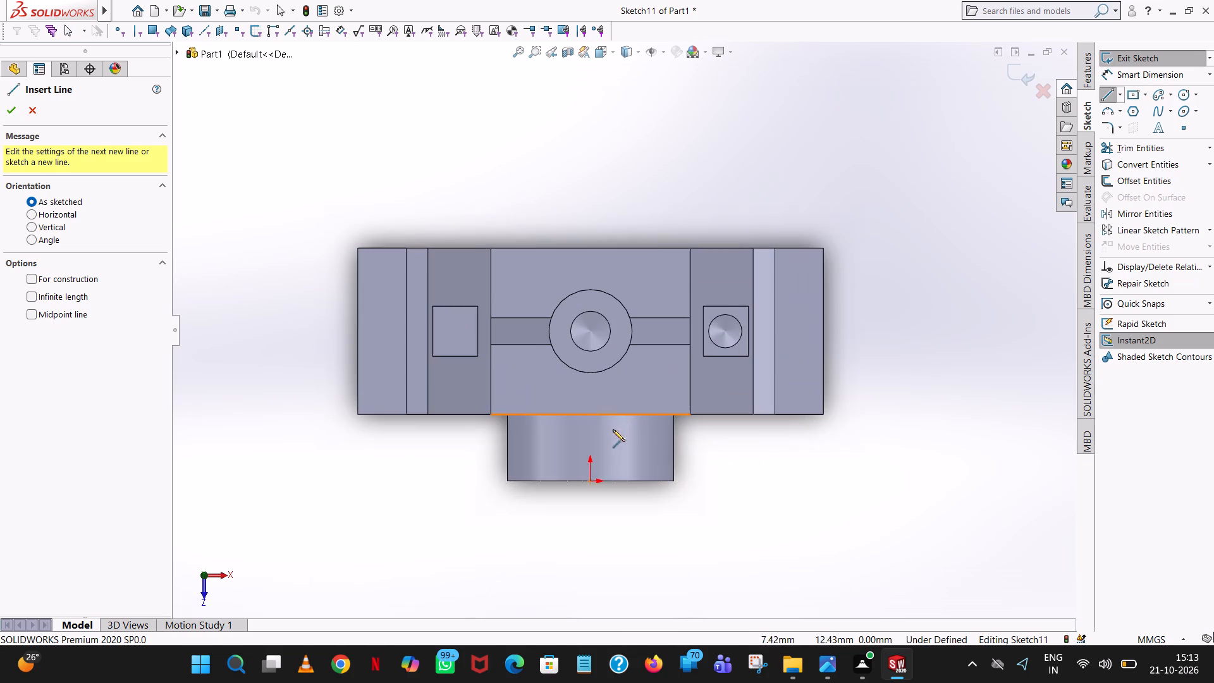
click(589, 328)
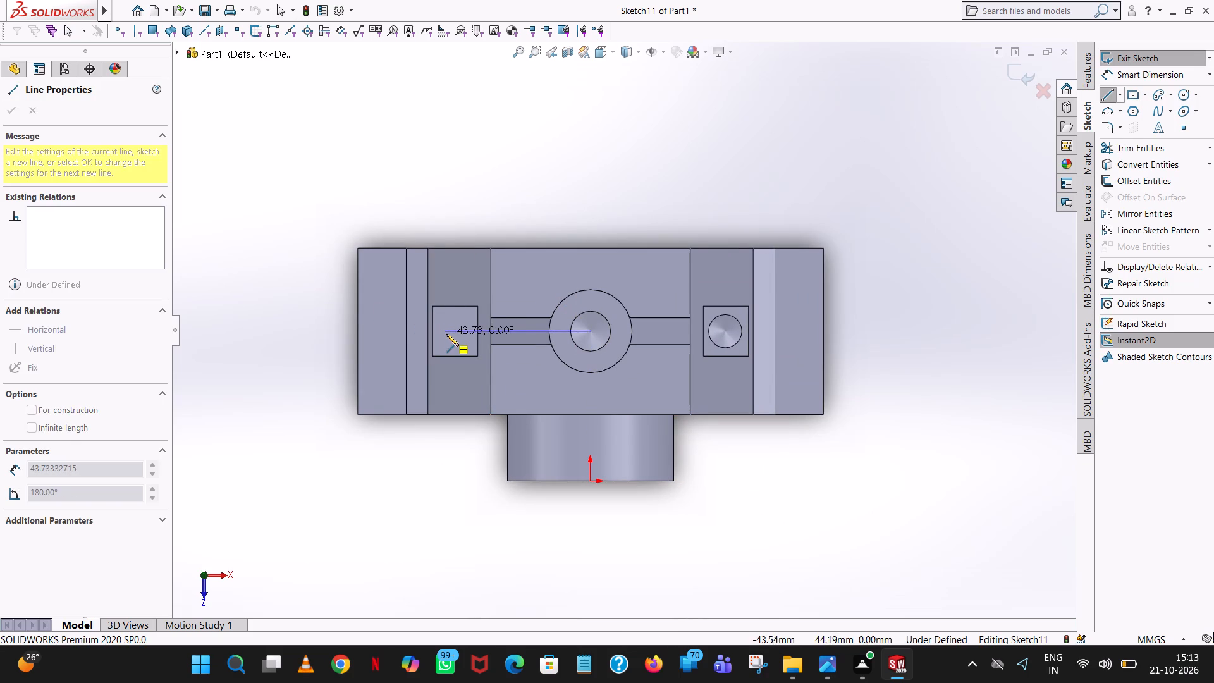
click(458, 331)
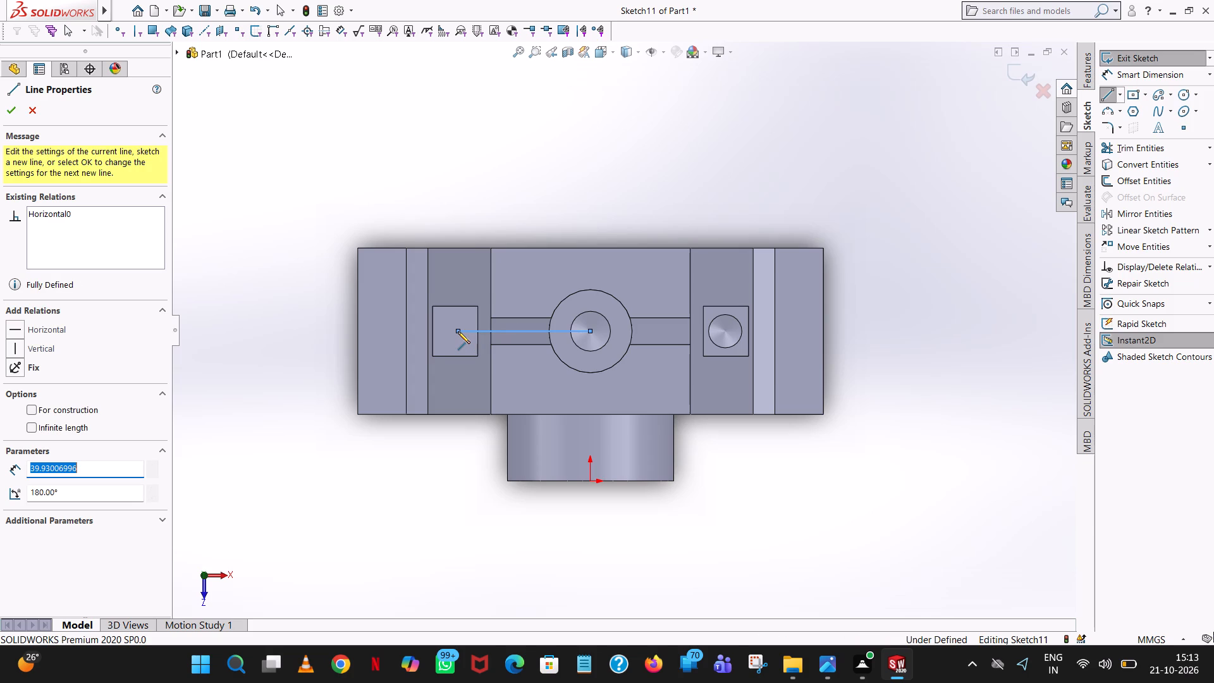
text(40)
text(.50)
key(Return)
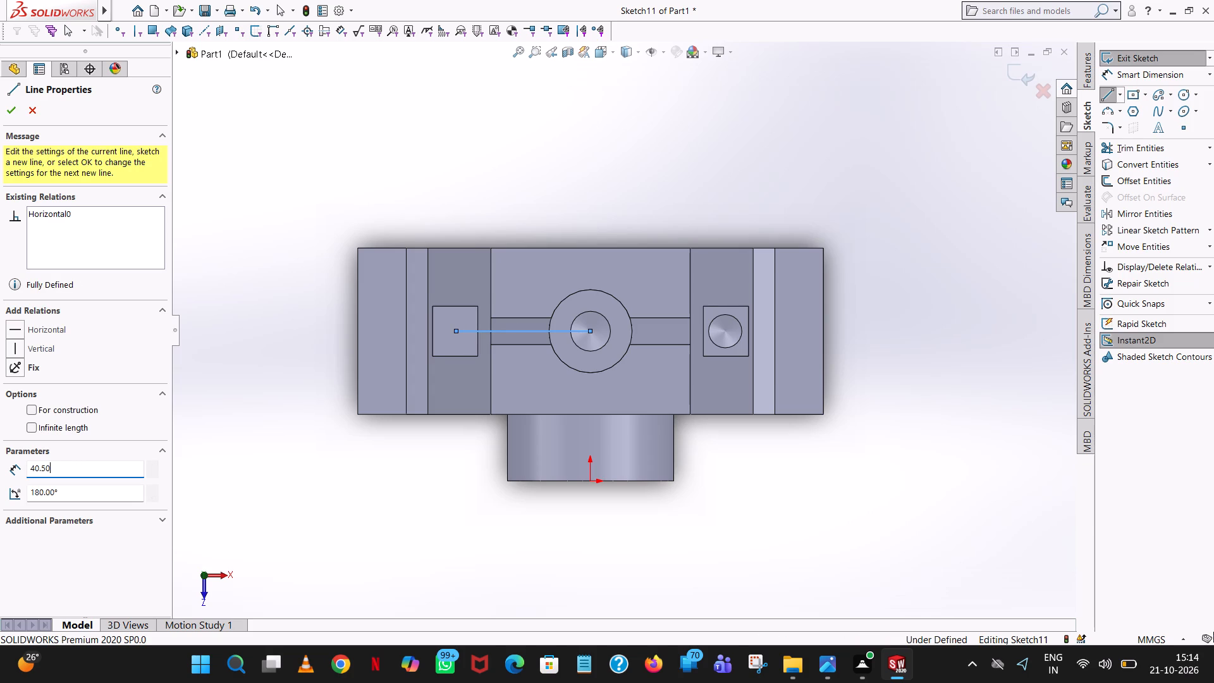
right_click(458, 331)
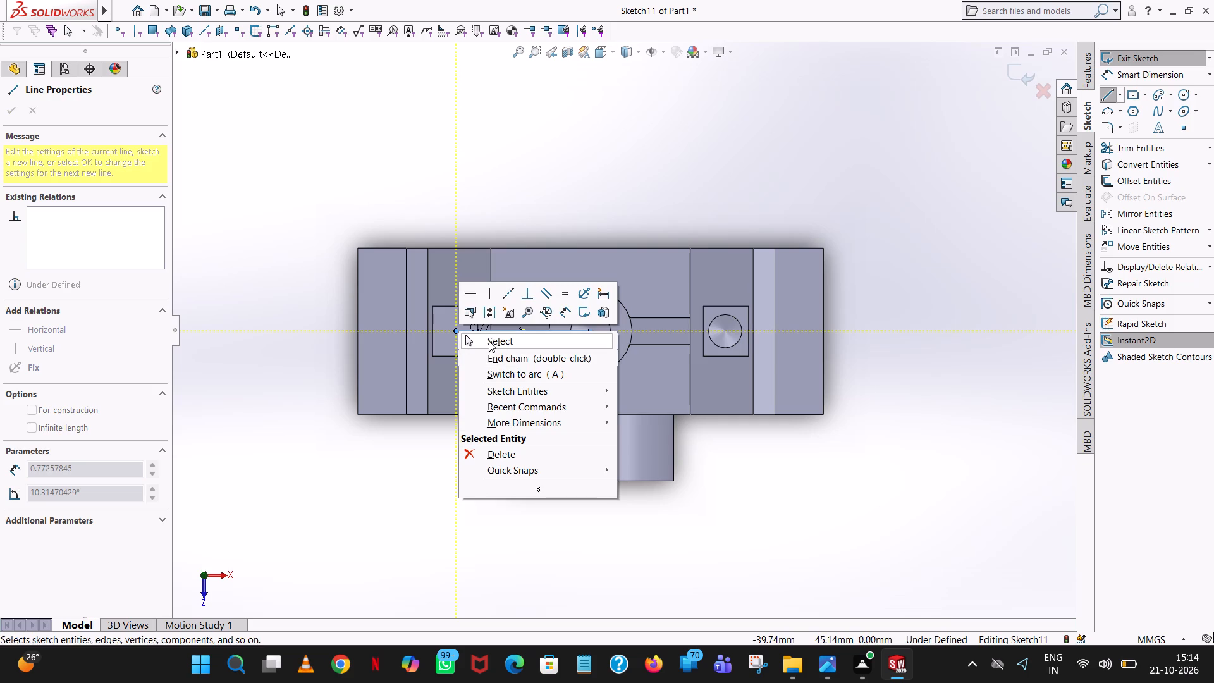
click(489, 341)
click(573, 226)
Sketch a circle of 5 mm radius centred on the reference line's outer end in the -X block.
click(1177, 95)
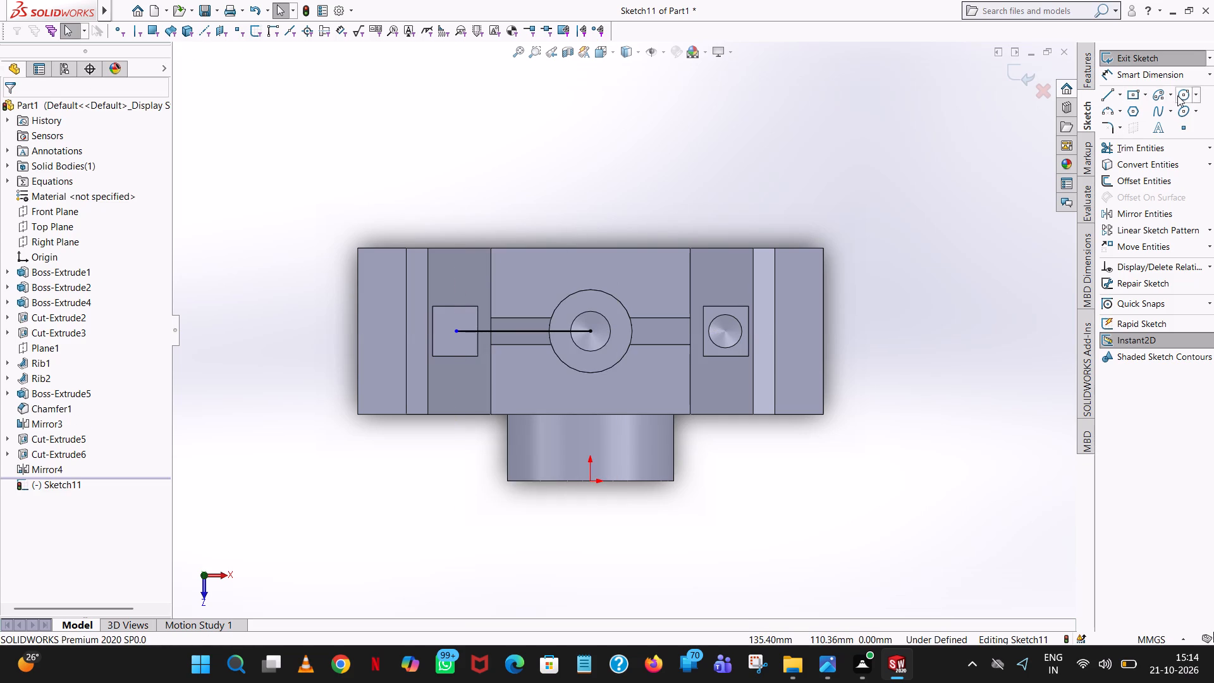
scroll(498, 329, down, 5)
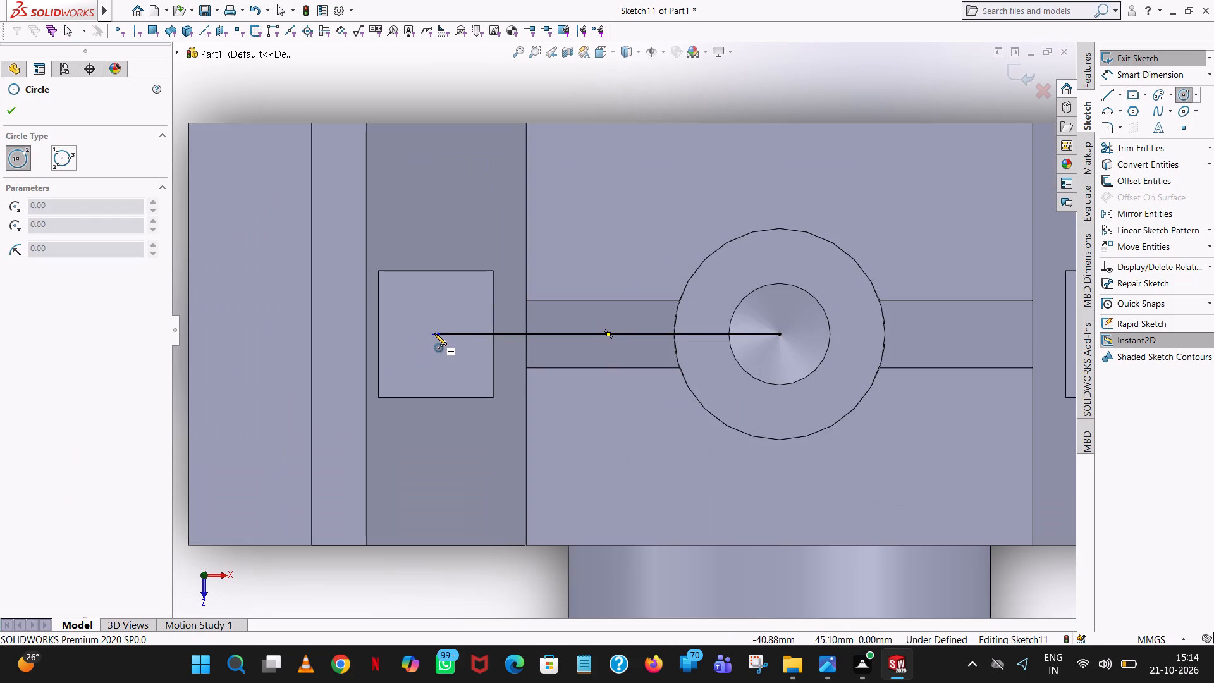
click(434, 333)
click(438, 289)
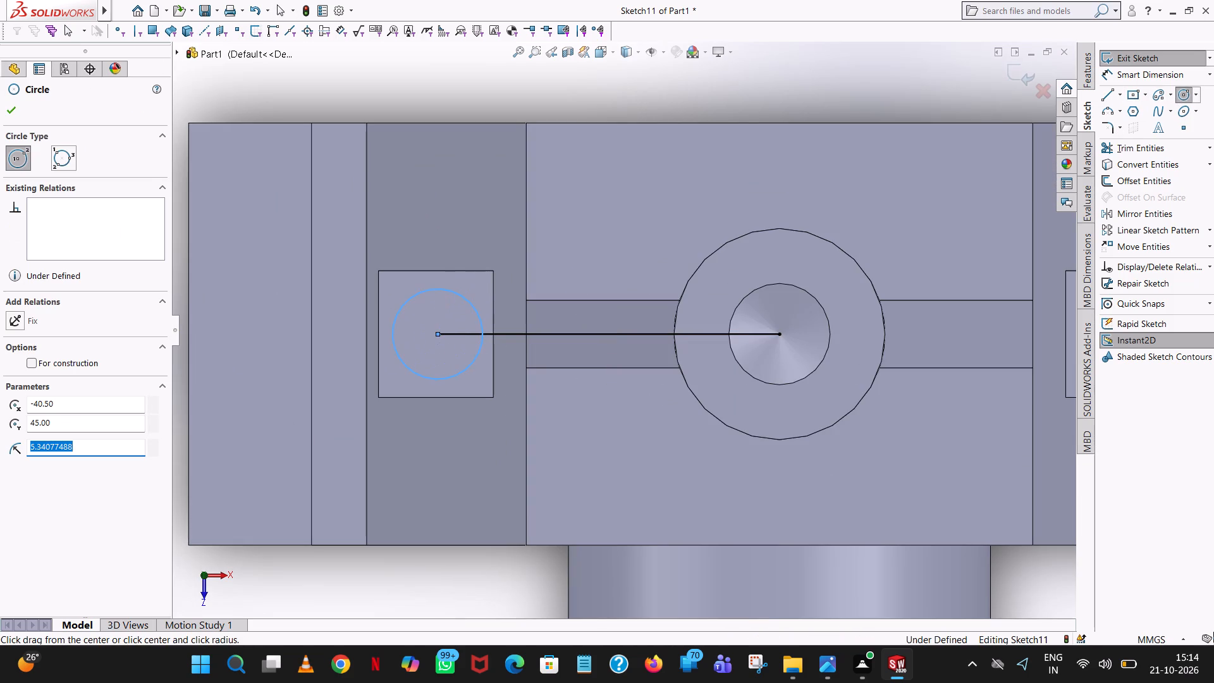
key(5)
key(Return)
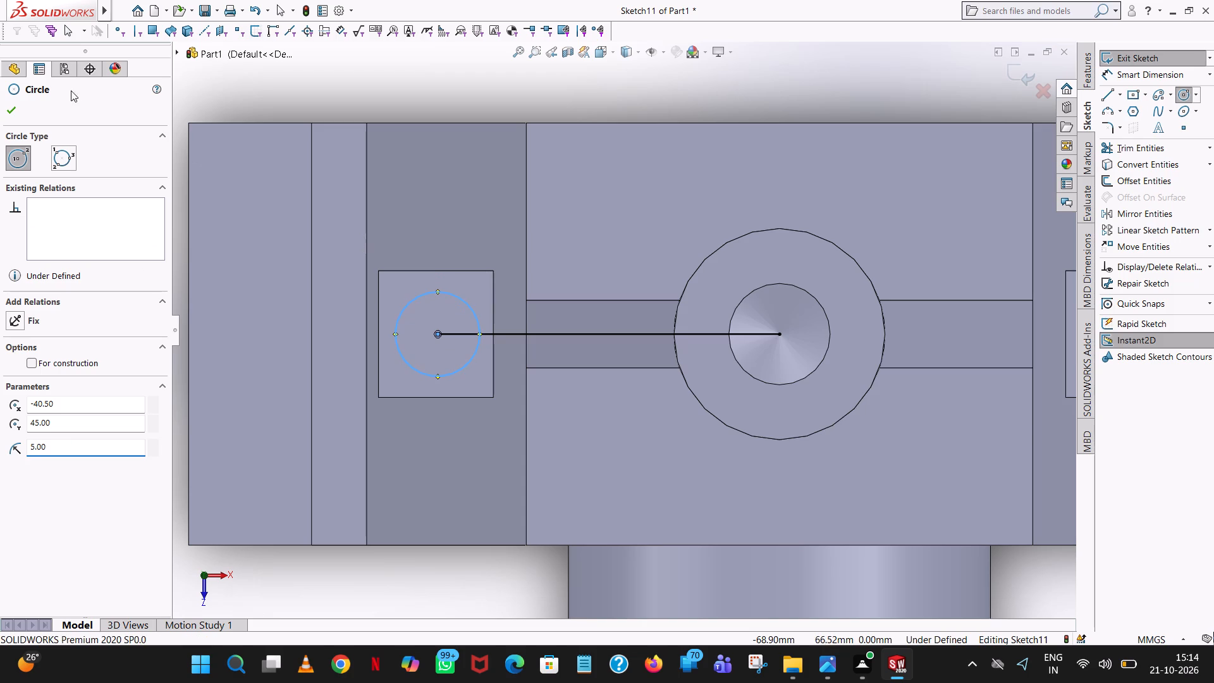
click(20, 114)
click(346, 91)
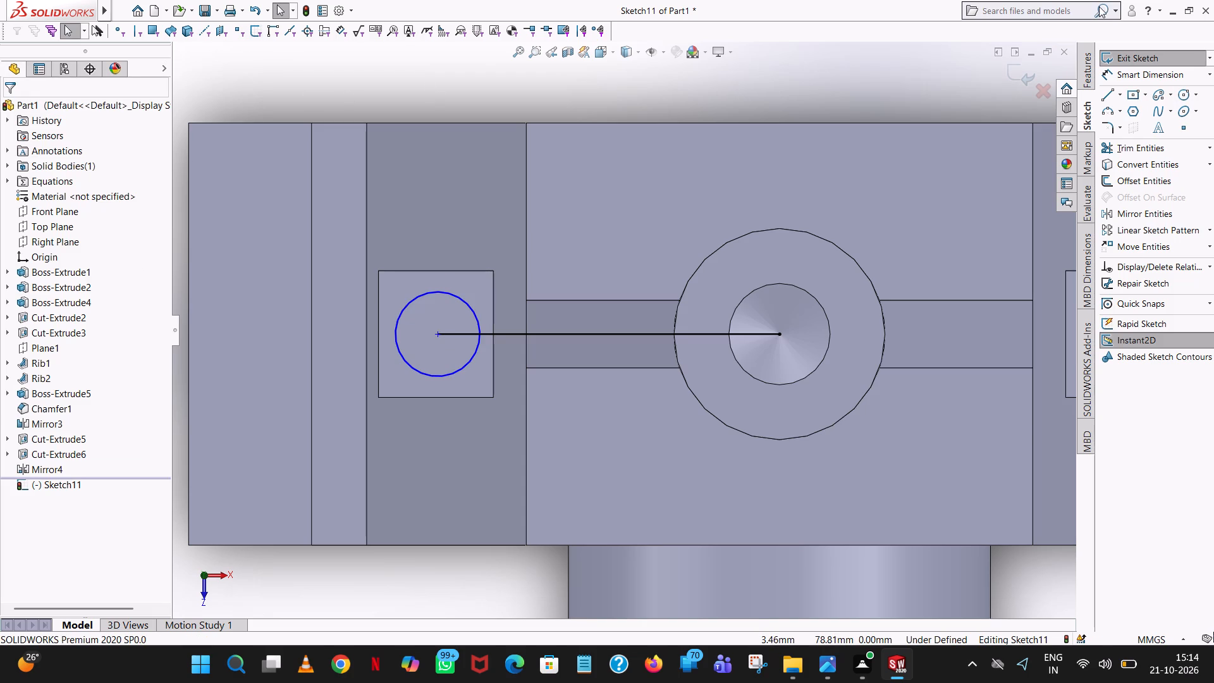
Trim away the whole reference line, both outside and inside the circle.
click(1134, 140)
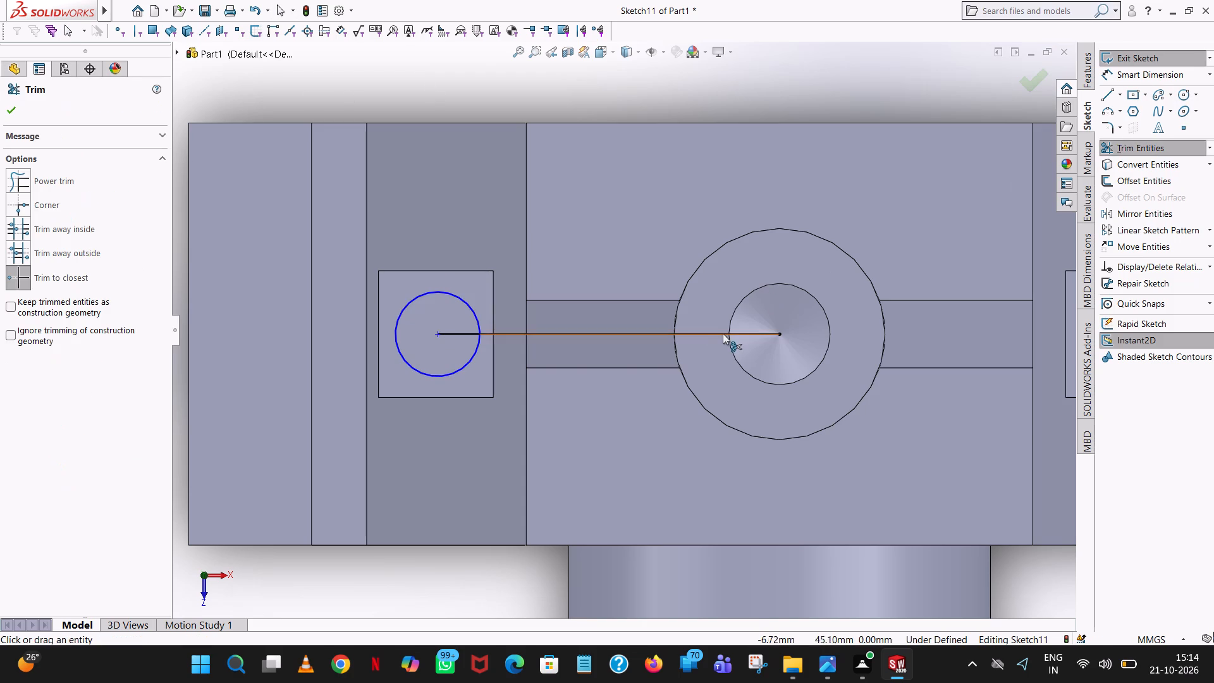
click(723, 333)
click(452, 334)
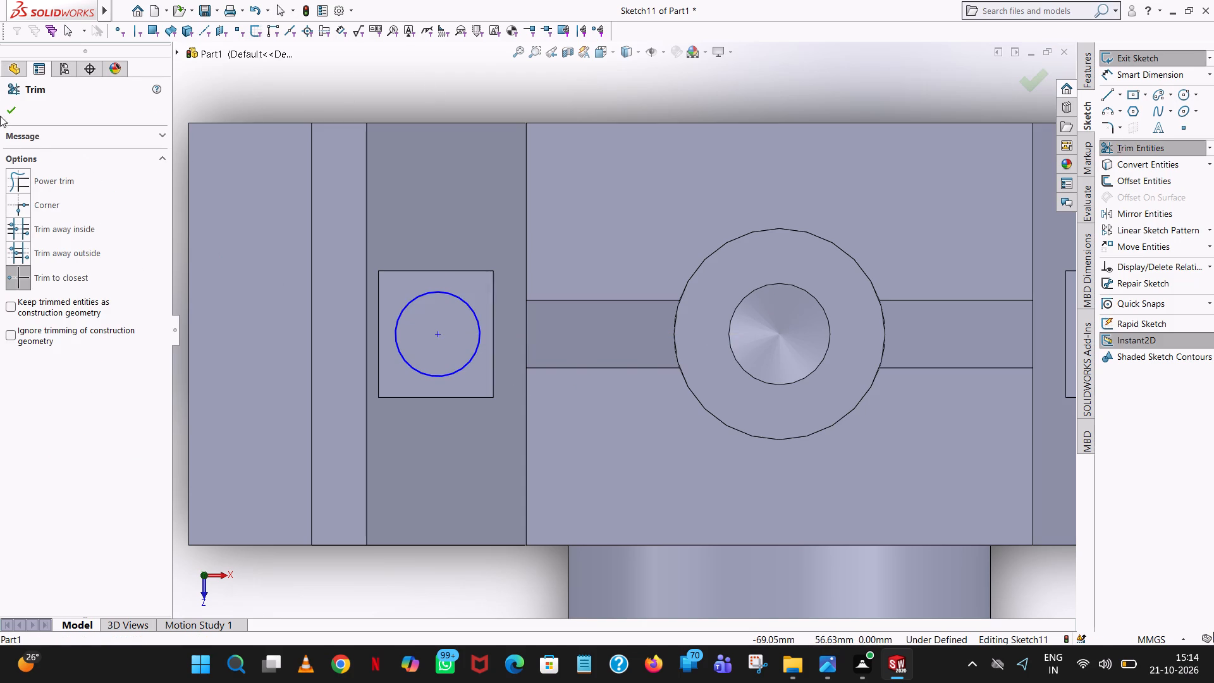
click(7, 107)
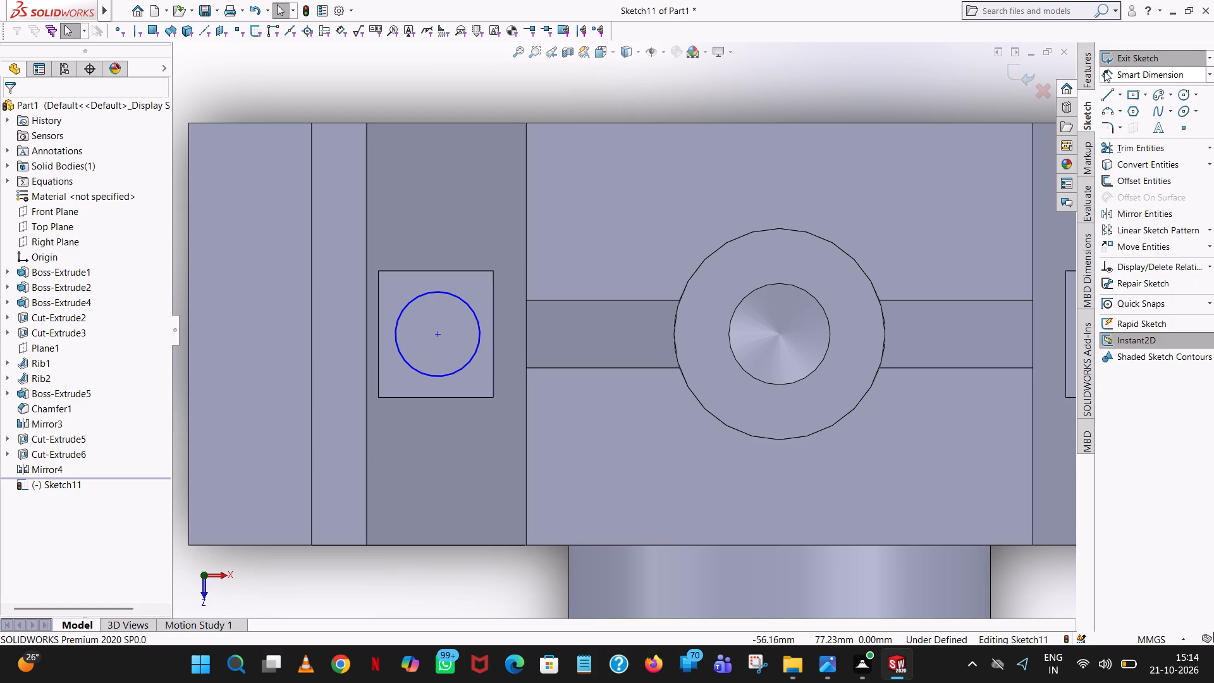
Dimension the circle on the -X block with a diameter of 10 mm.
click(1105, 70)
click(468, 309)
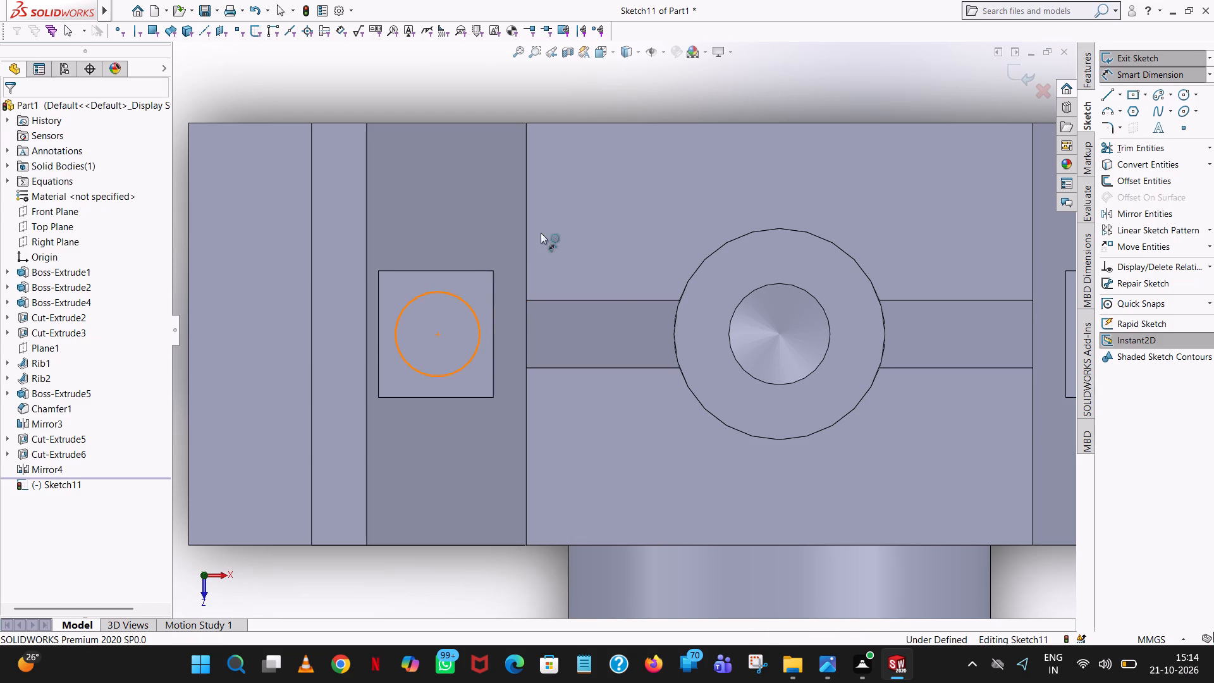
click(634, 158)
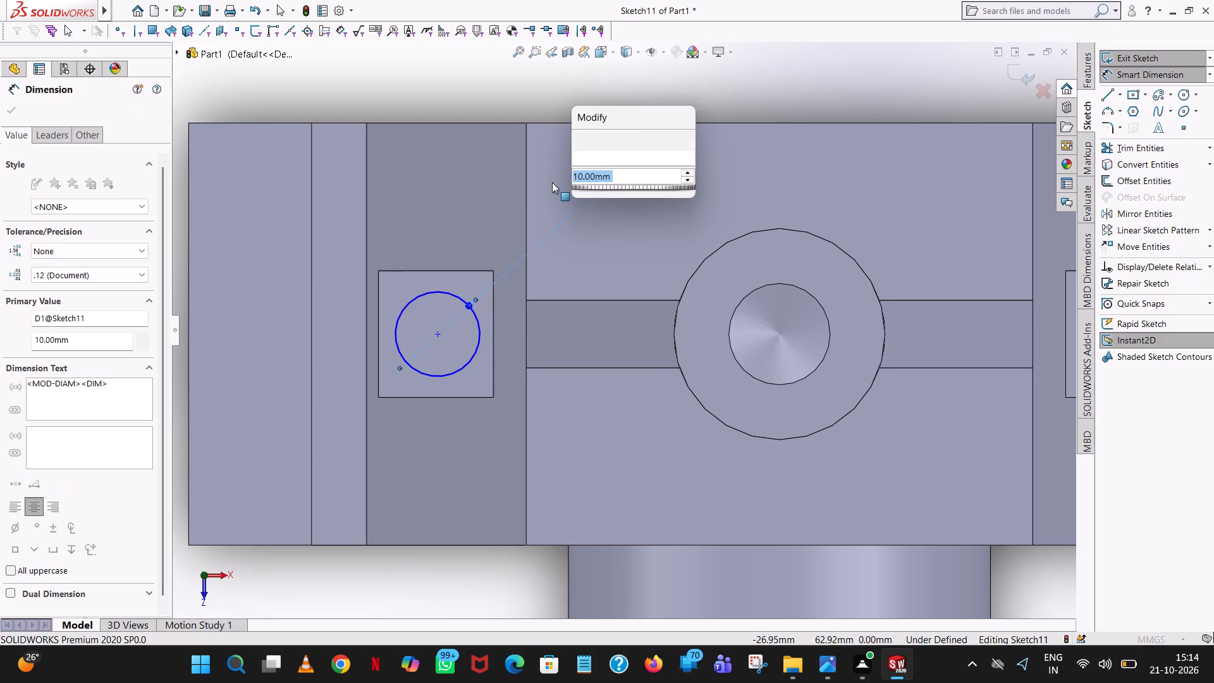
click(576, 138)
click(496, 90)
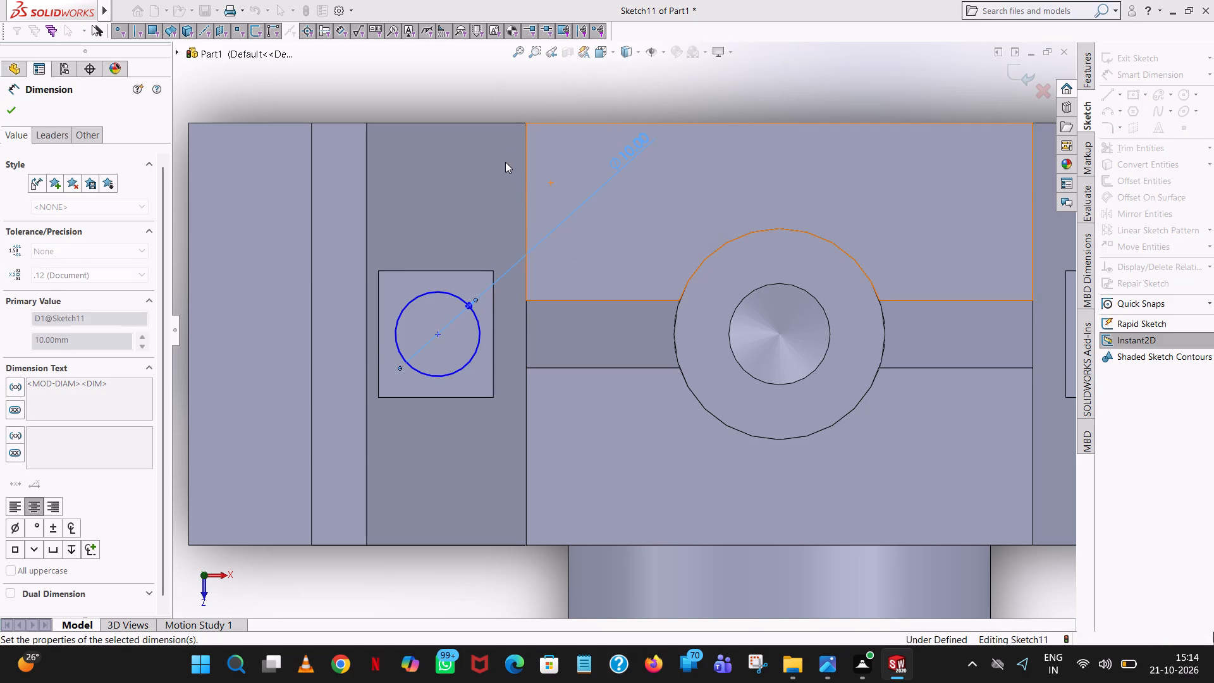
scroll(508, 171, up, 13)
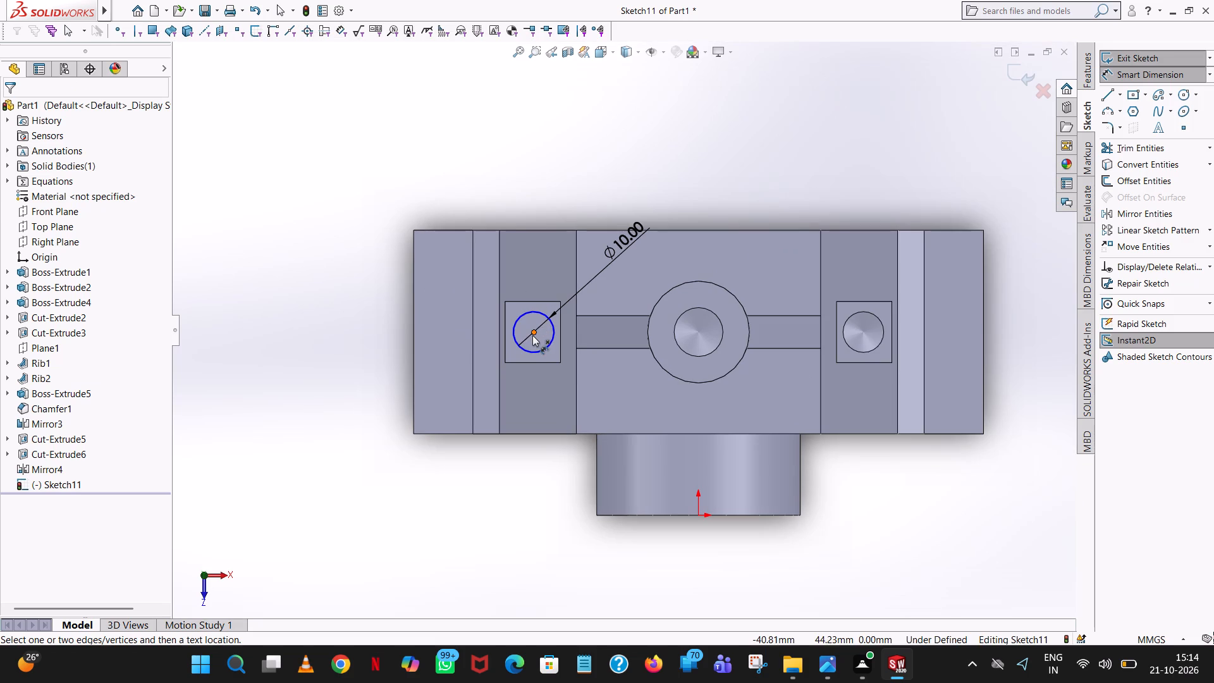
Dimension the -X block circle's centre from the origin, 45 mm along Z and 40.50 mm along X.
click(533, 333)
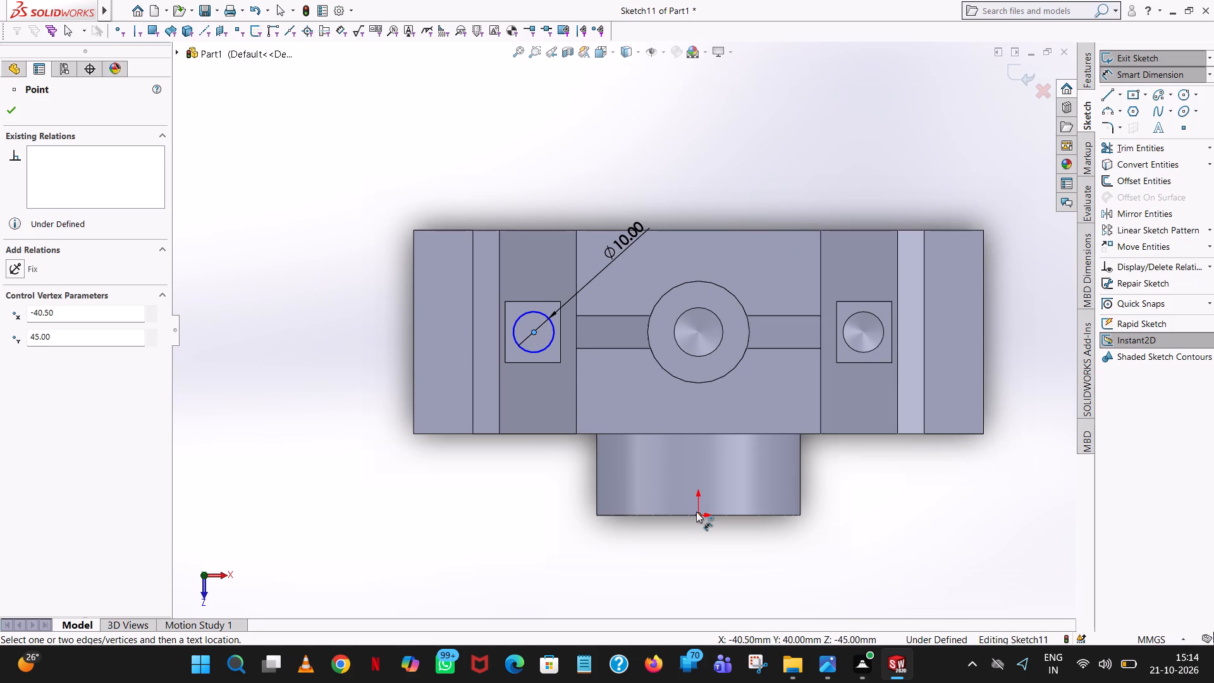
click(699, 514)
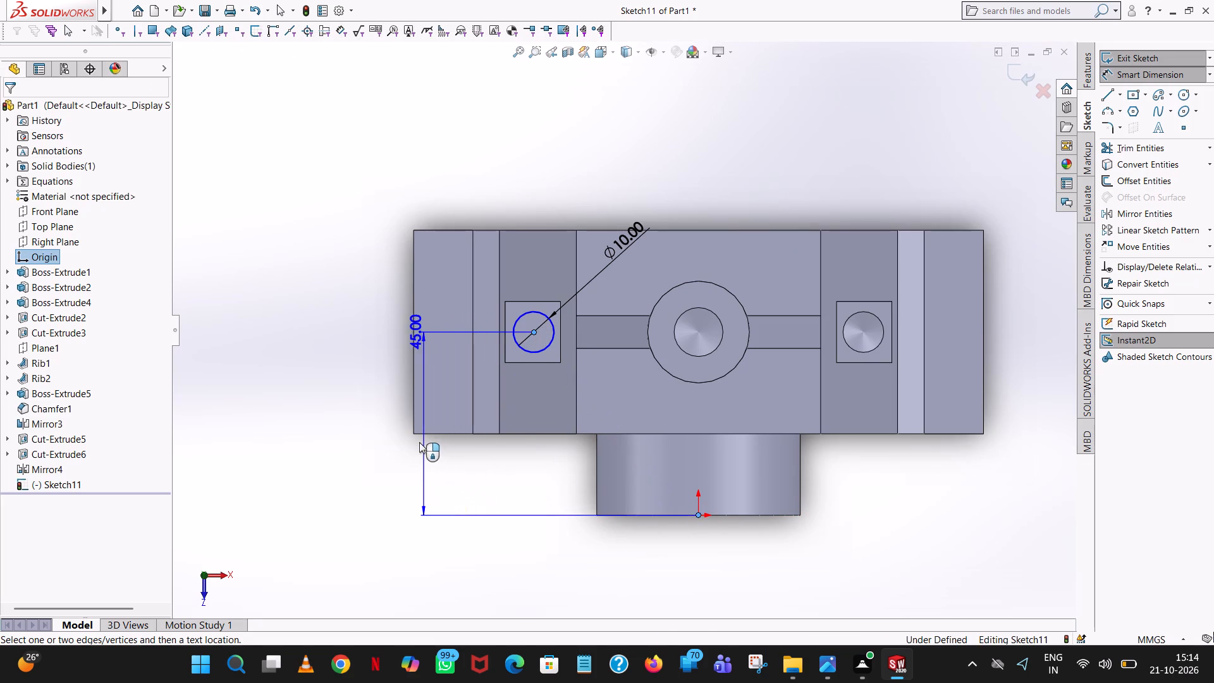
click(419, 442)
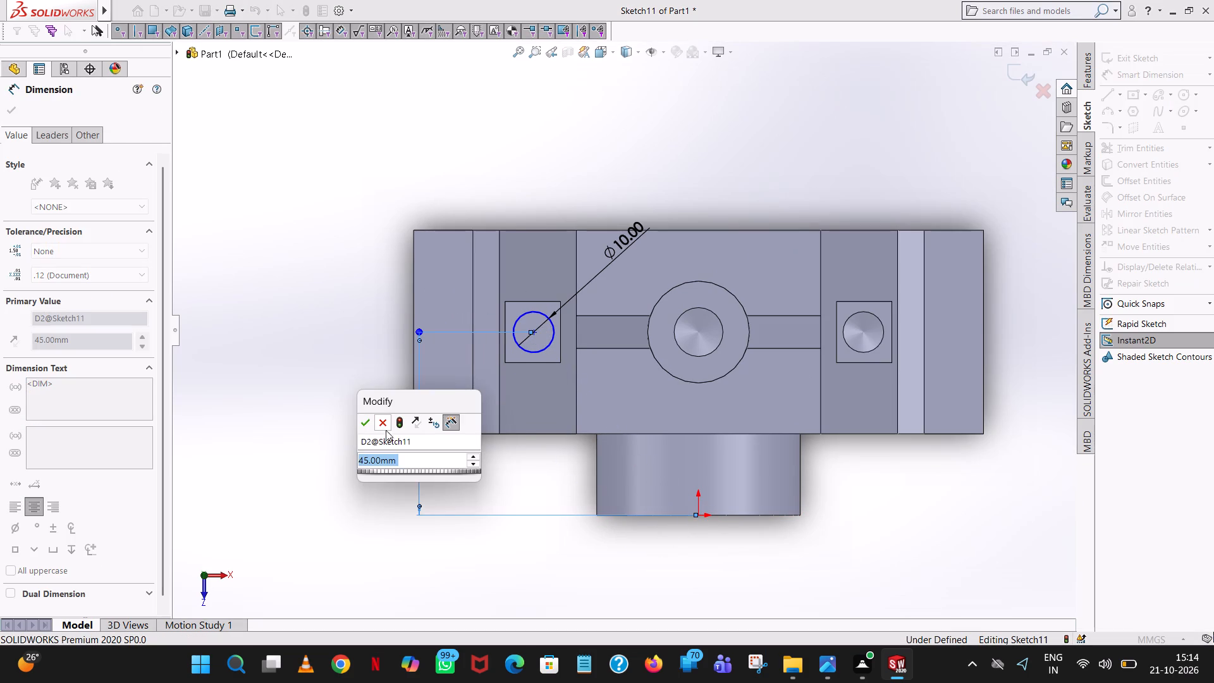
click(369, 423)
click(316, 273)
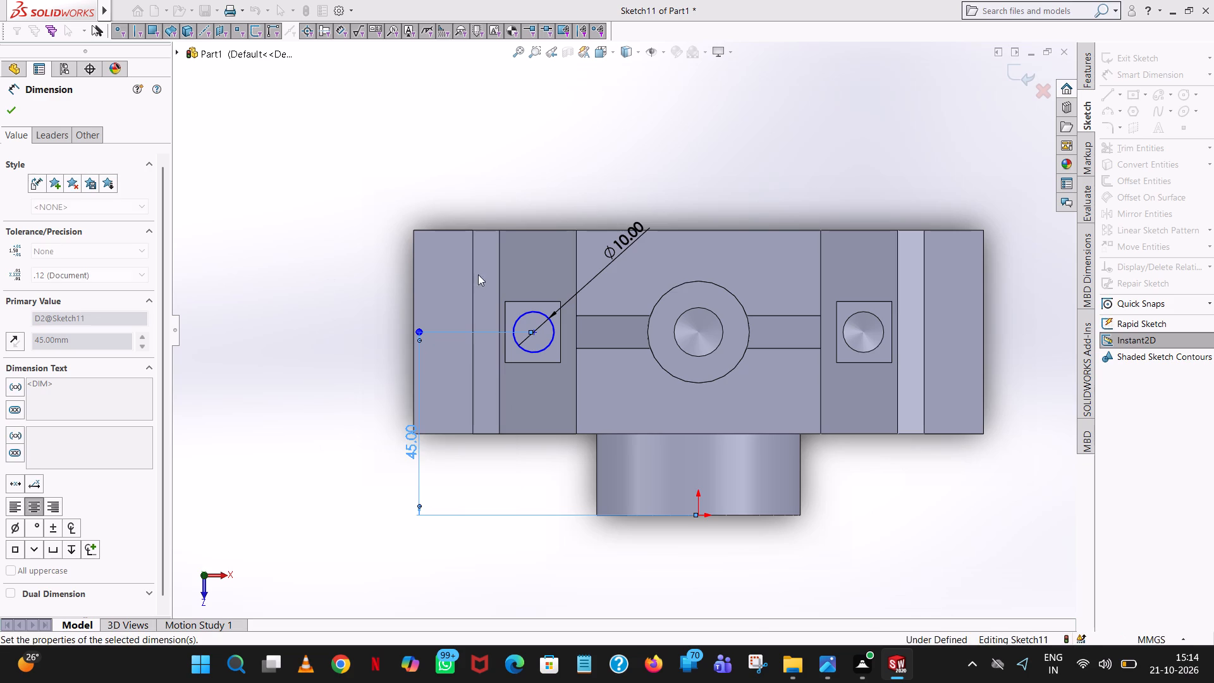
click(534, 335)
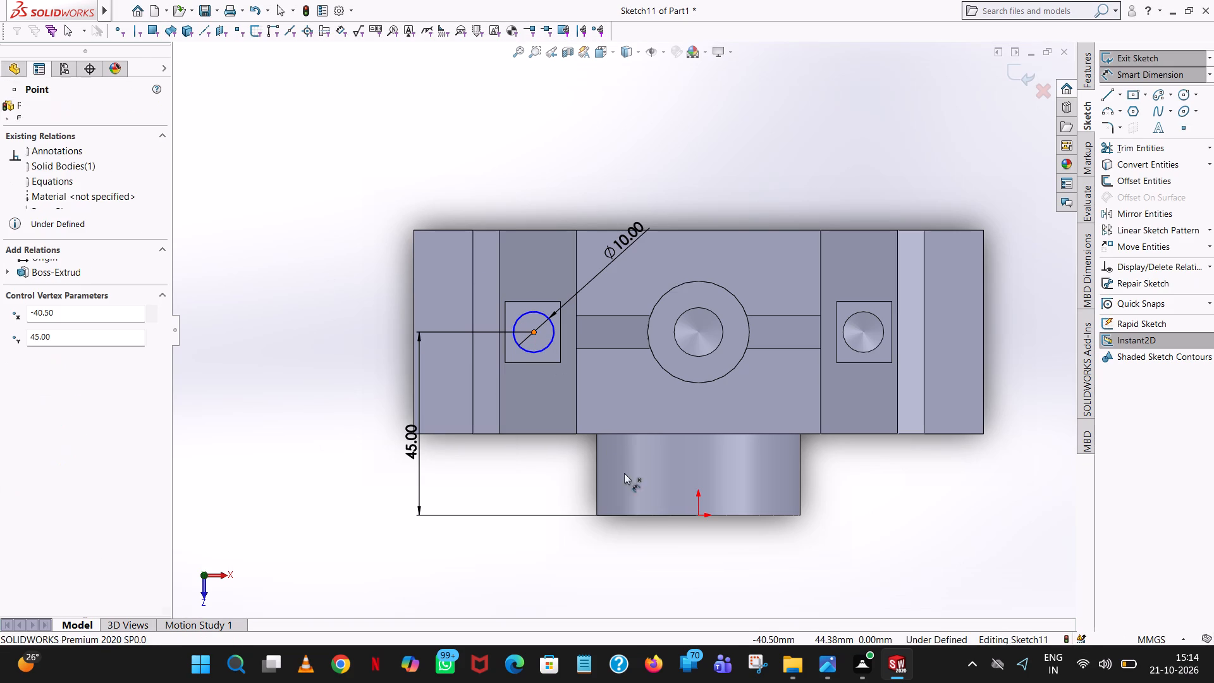
click(699, 515)
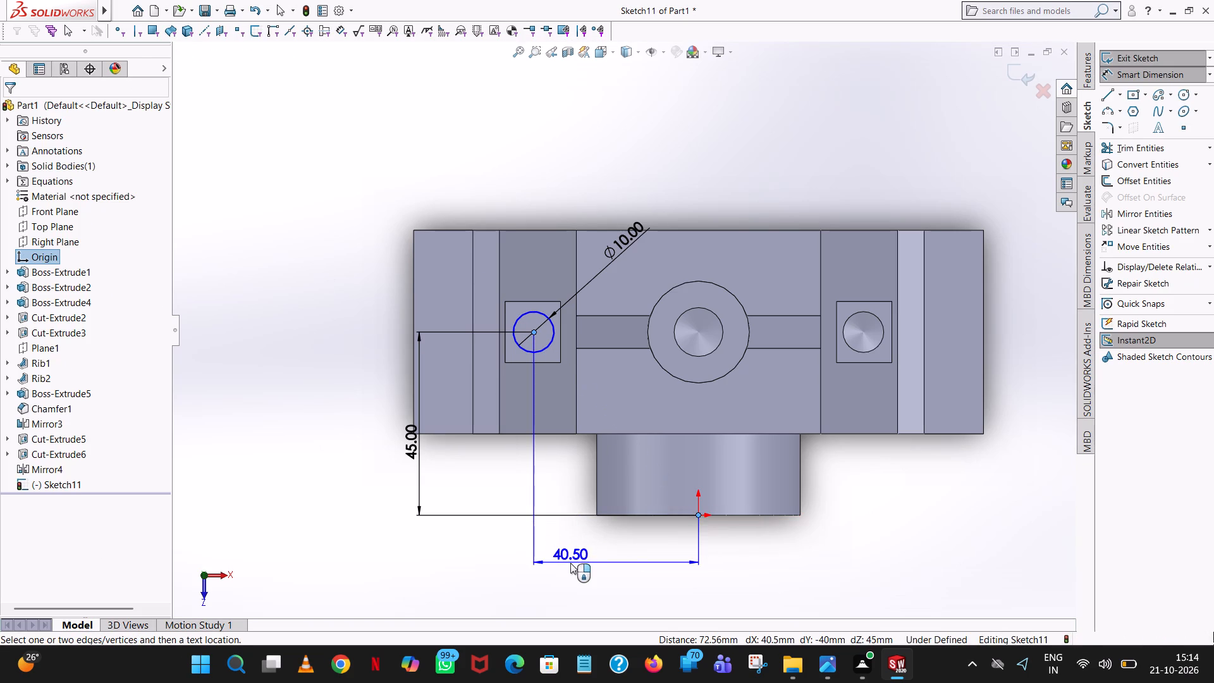
click(570, 563)
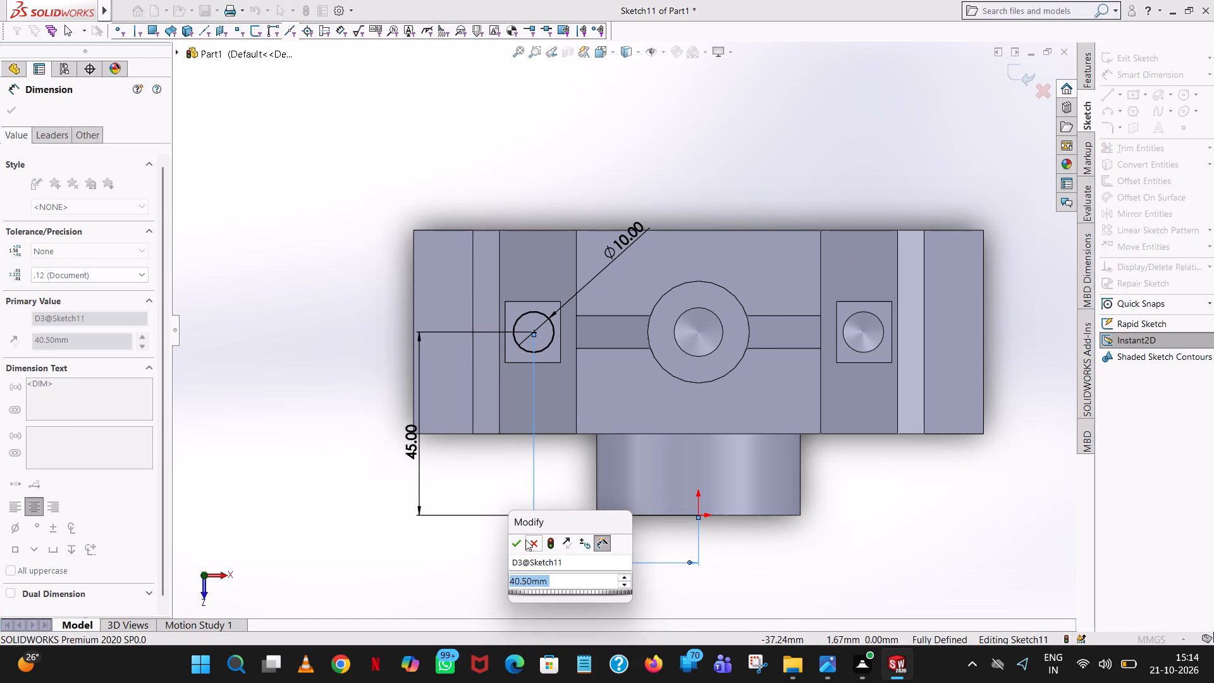
click(518, 548)
click(493, 510)
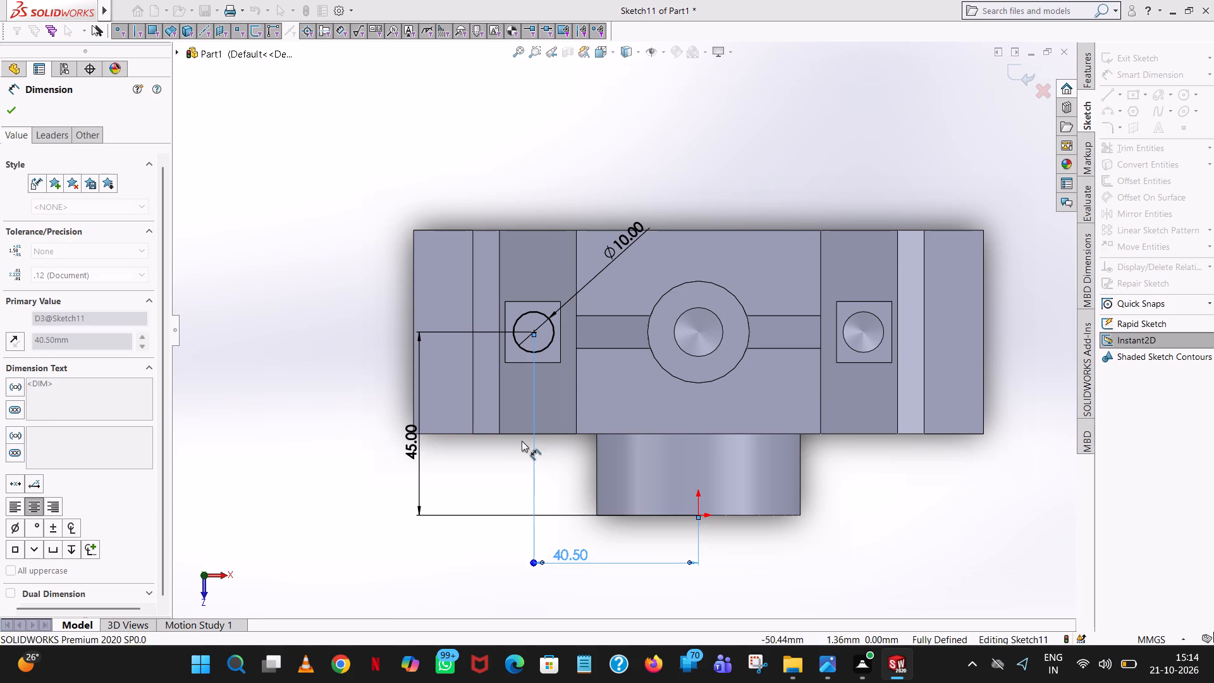
Cut the 10 mm circle blind into the -X triangular block to a depth of 18 mm with an Extruded Cut.
middle_drag(490, 441, 526, 342)
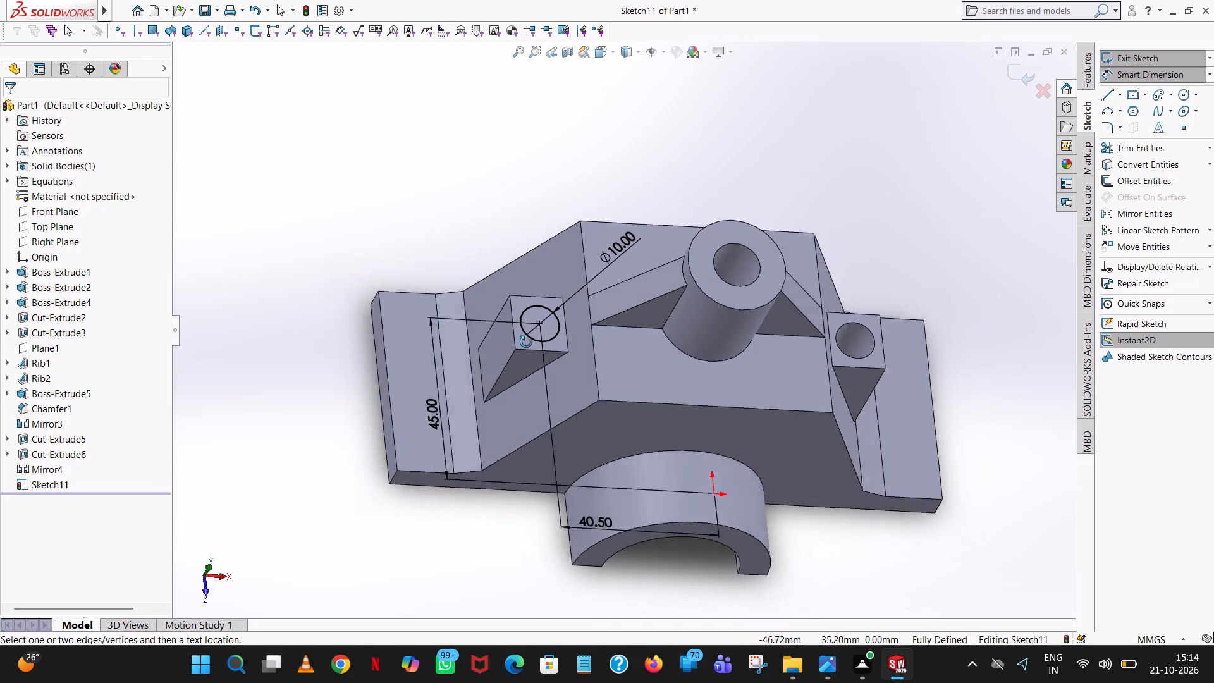
middle_drag(526, 342, 511, 220)
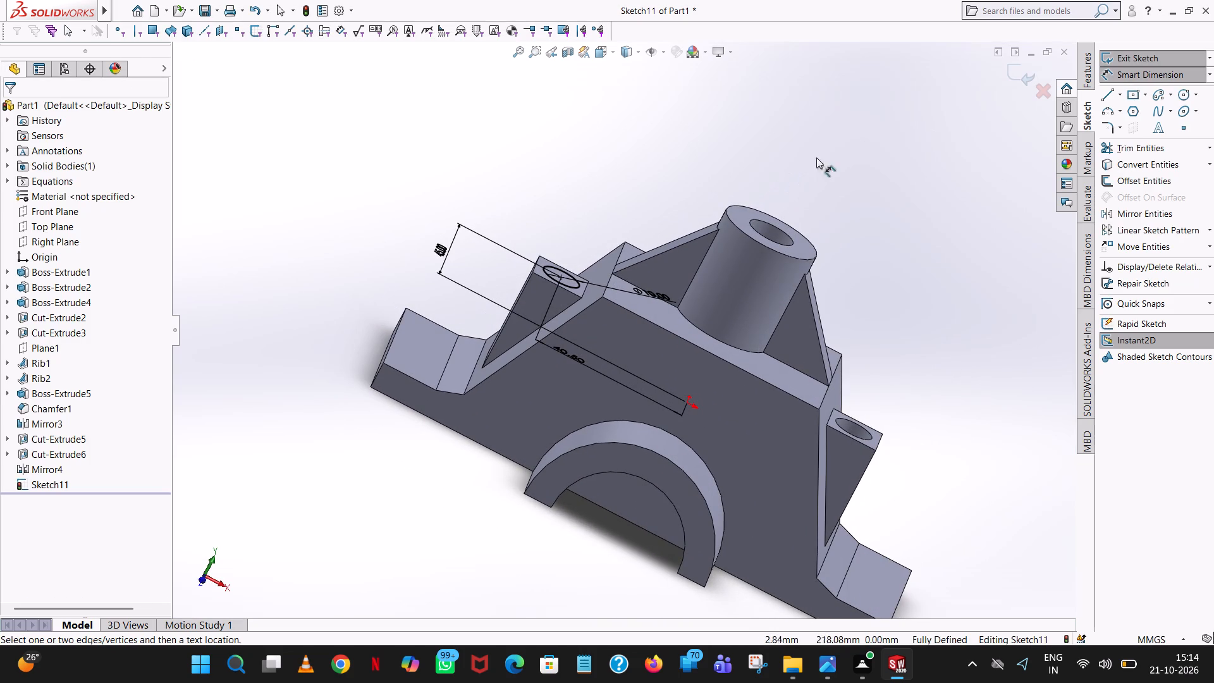
click(1083, 65)
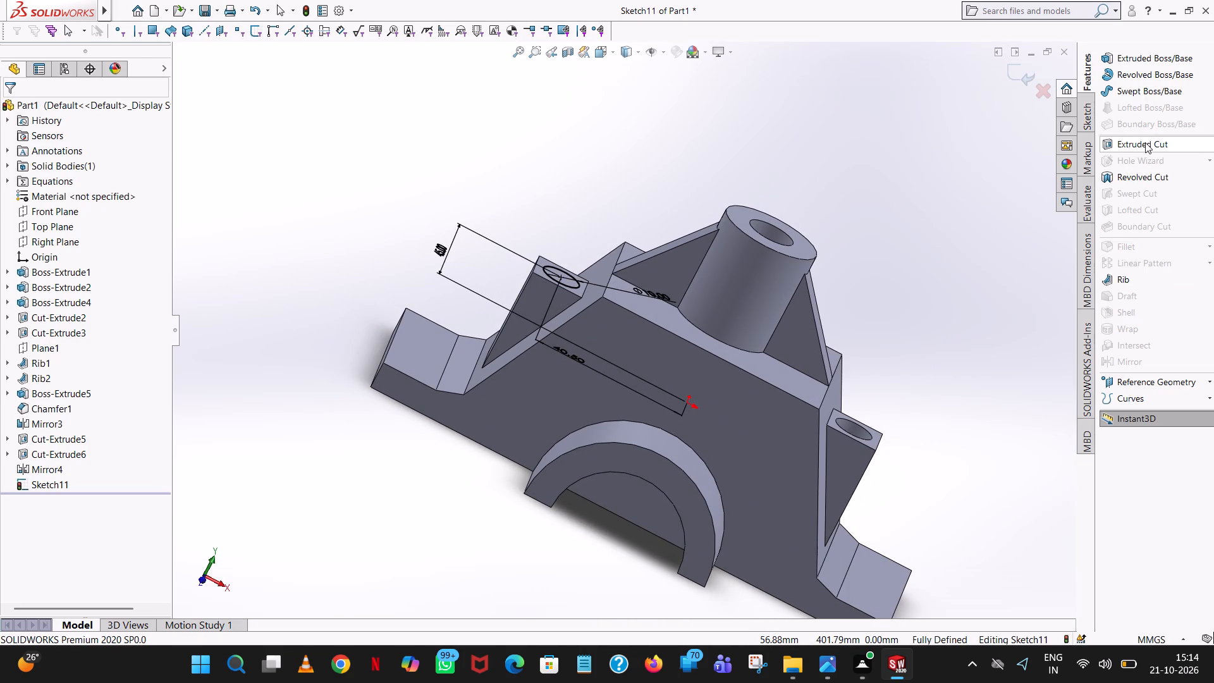
click(1145, 142)
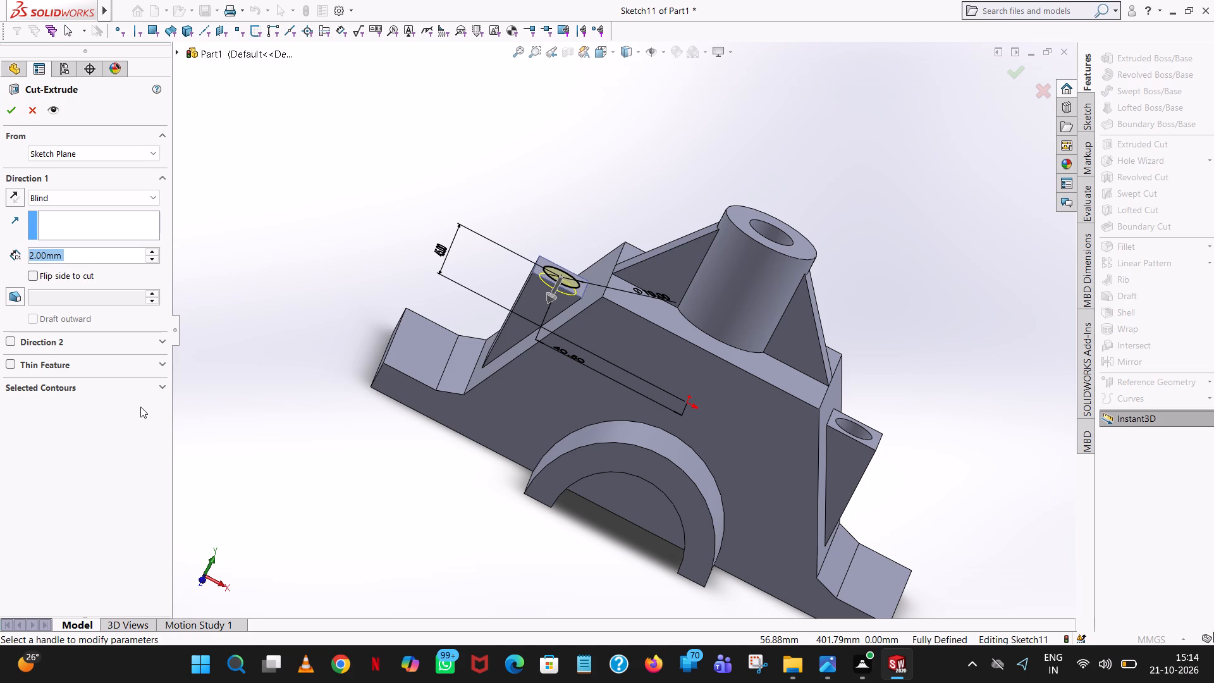
text(18)
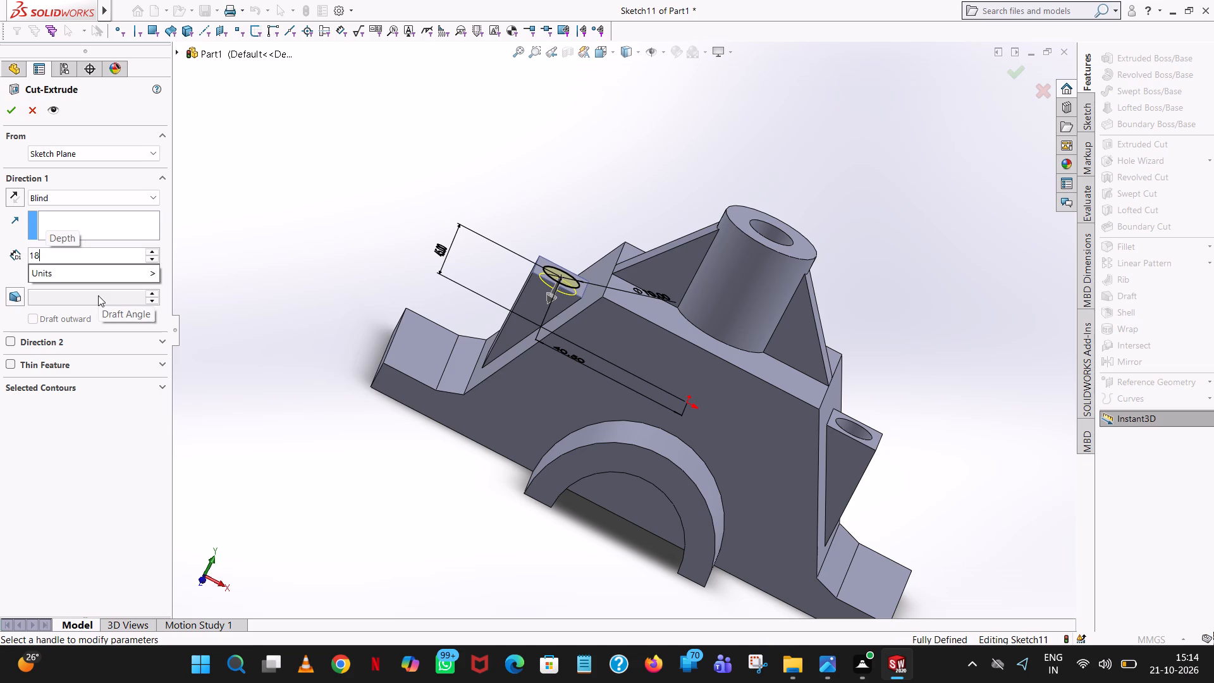
key(Return)
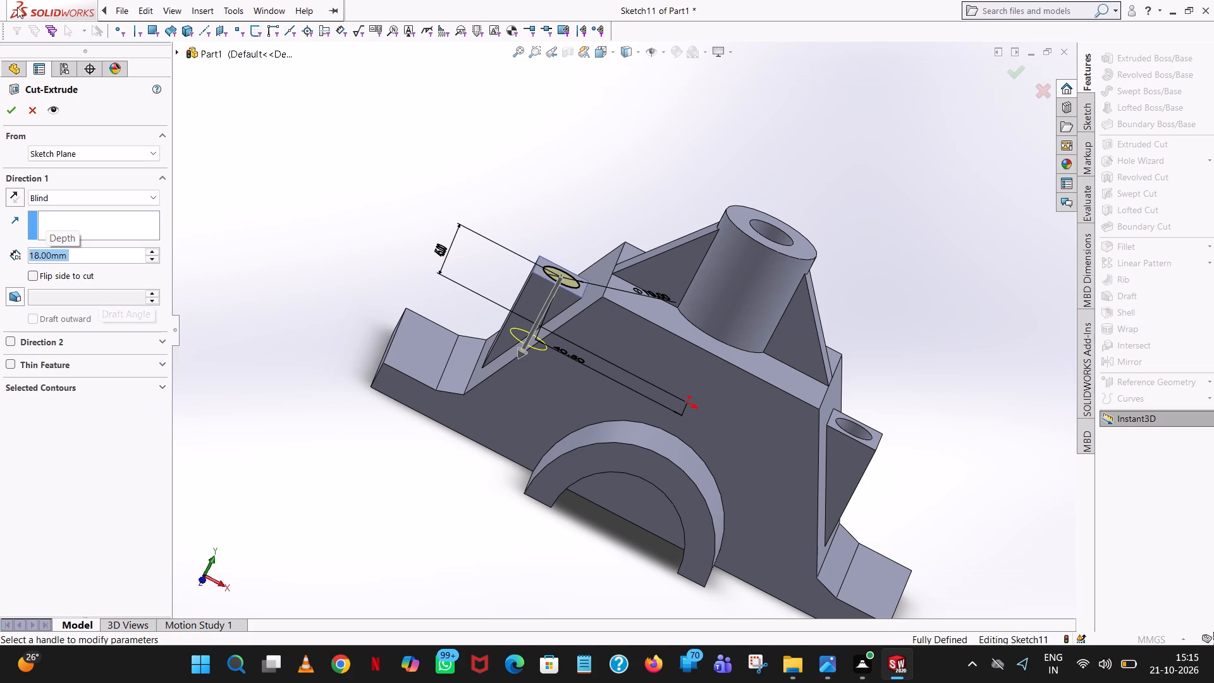
click(701, 124)
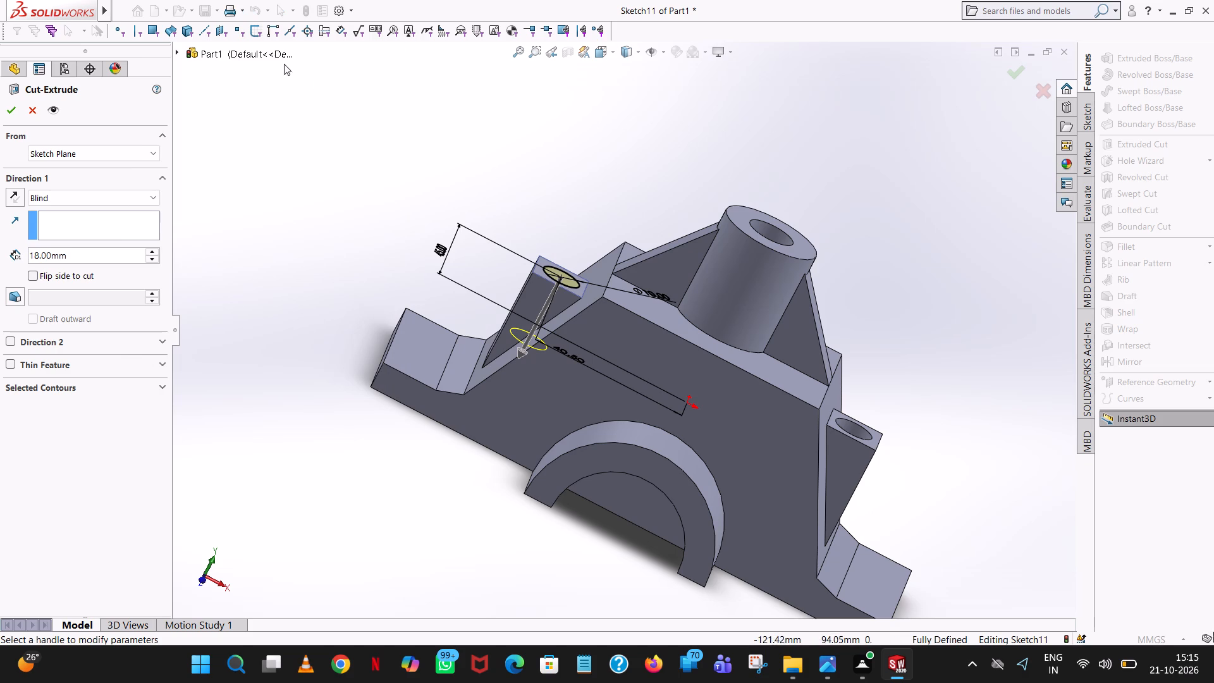
click(16, 108)
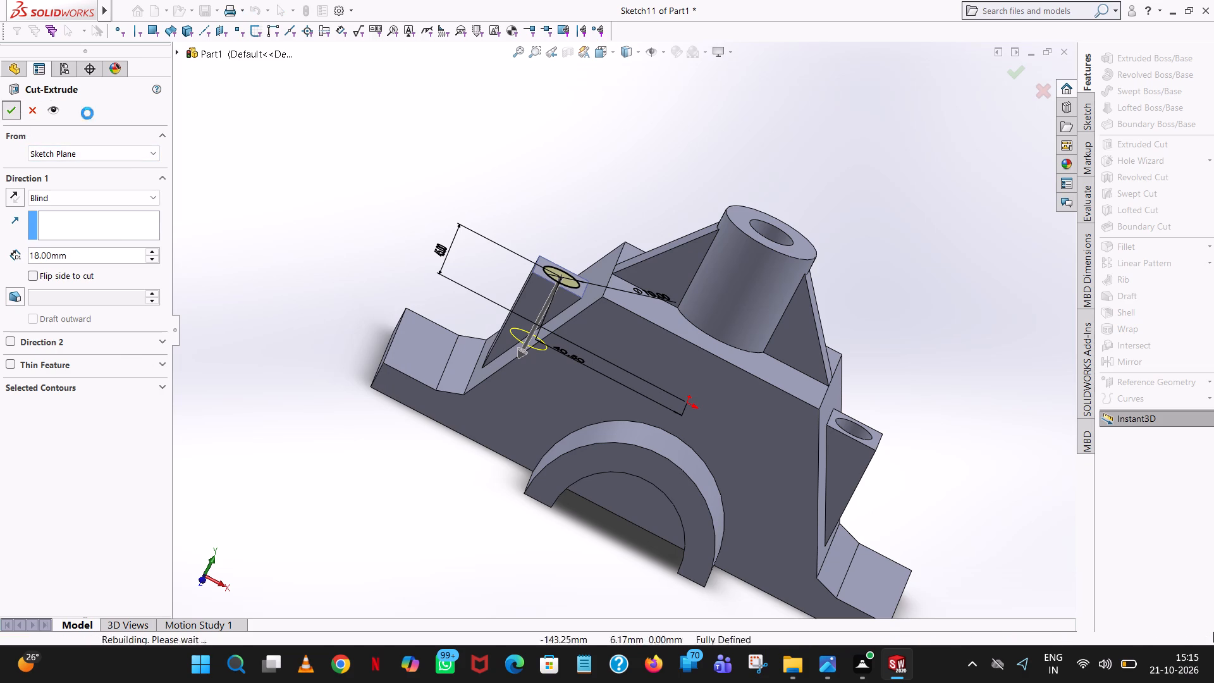
click(596, 171)
Inspect the bottom of the new hole in the -X block and check the whole part from several angles.
scroll(598, 170, up, 1)
middle_drag(599, 170, 599, 171)
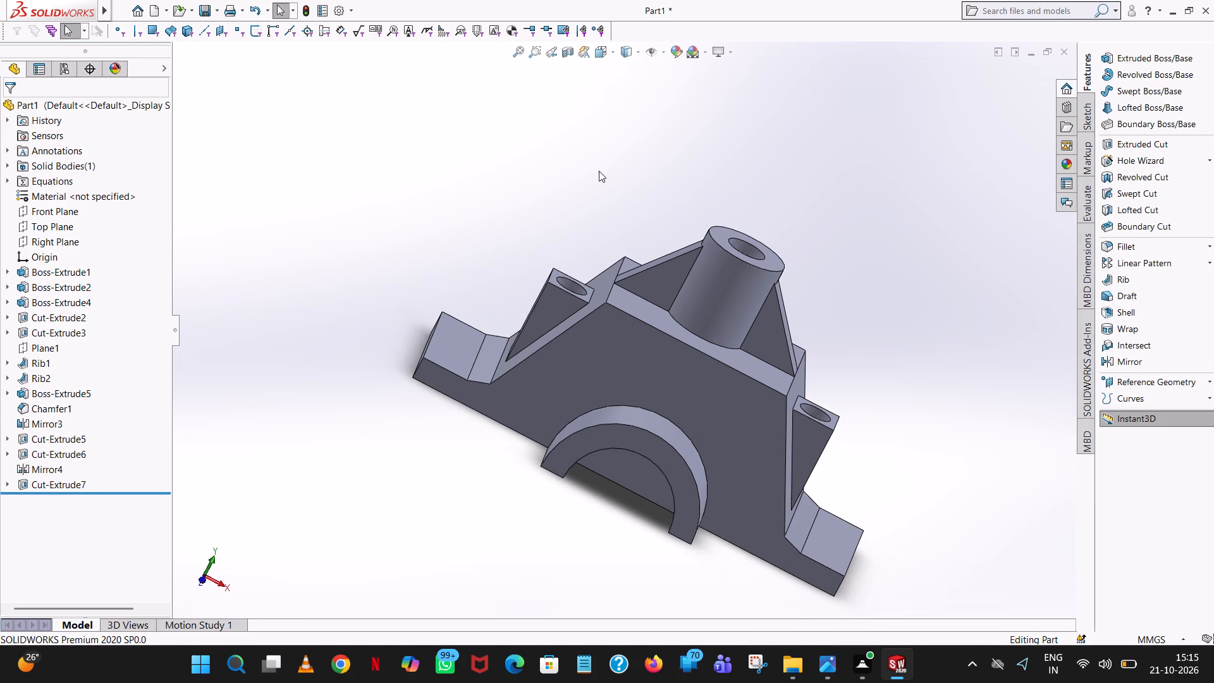
middle_drag(599, 171, 543, 339)
scroll(543, 339, down, 1)
scroll(553, 330, up, 1)
scroll(583, 263, down, 8)
scroll(686, 304, down, 5)
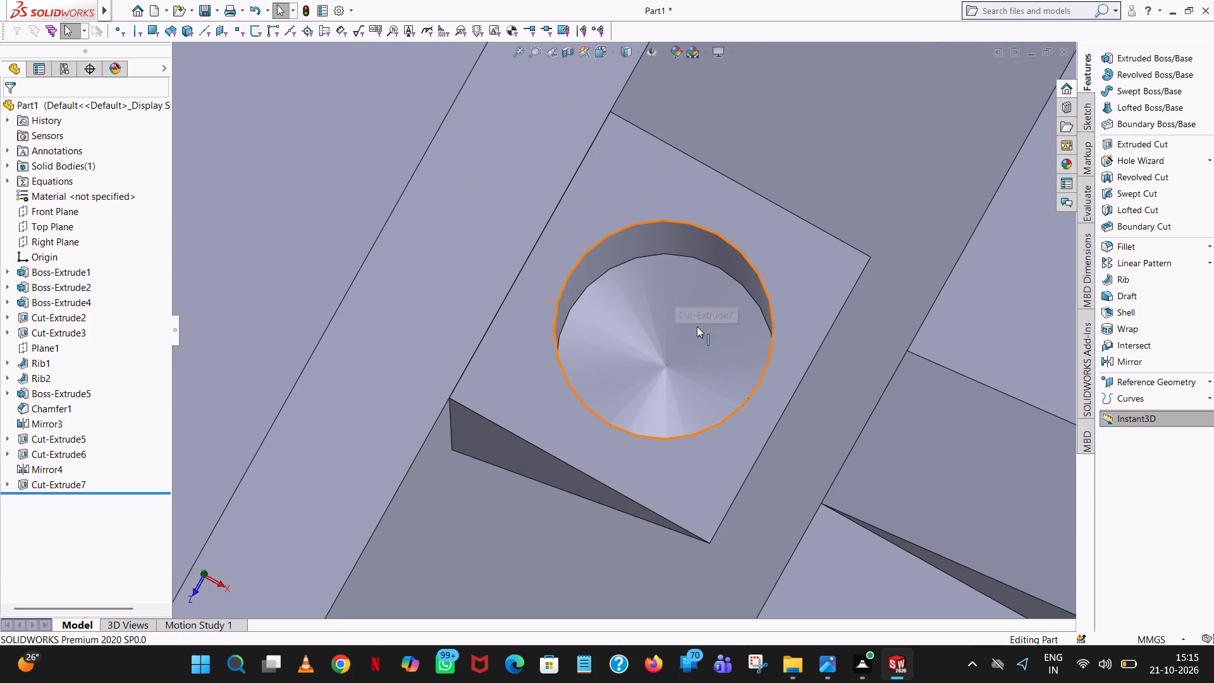
middle_drag(719, 372, 748, 422)
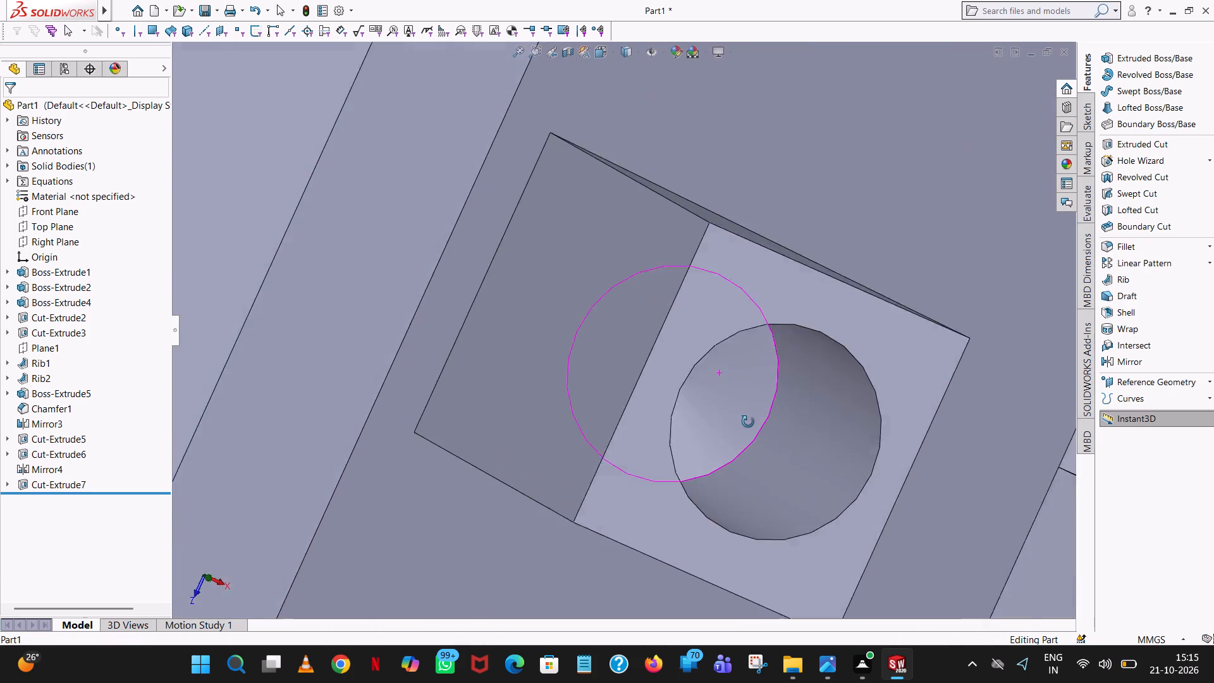
middle_drag(748, 422, 728, 393)
scroll(728, 393, up, 8)
middle_drag(728, 393, 699, 379)
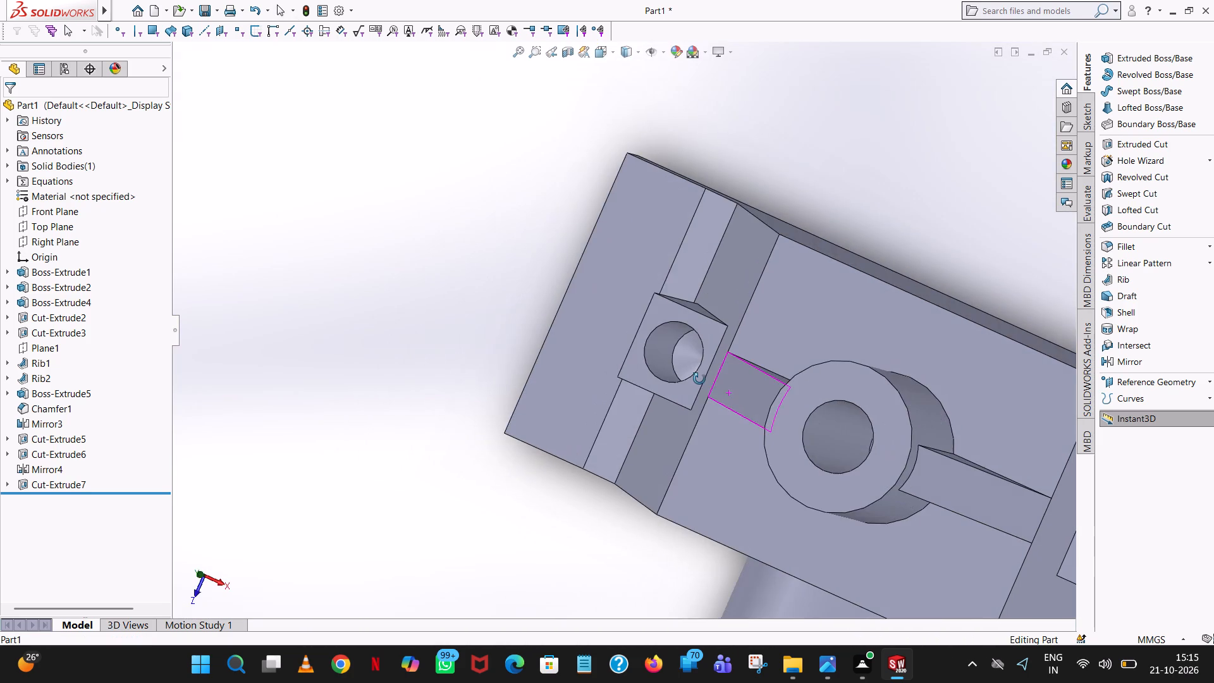
middle_drag(699, 379, 698, 379)
scroll(698, 379, up, 4)
middle_drag(701, 379, 751, 290)
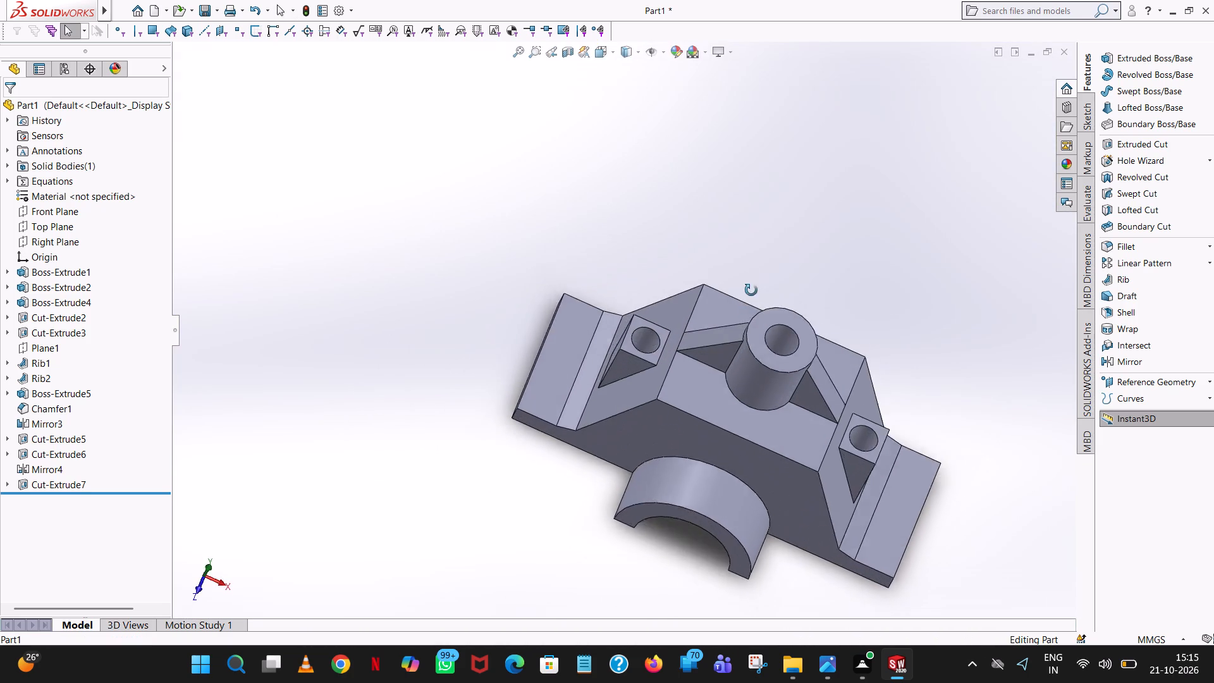
middle_drag(751, 290, 835, 170)
scroll(751, 279, up, 1)
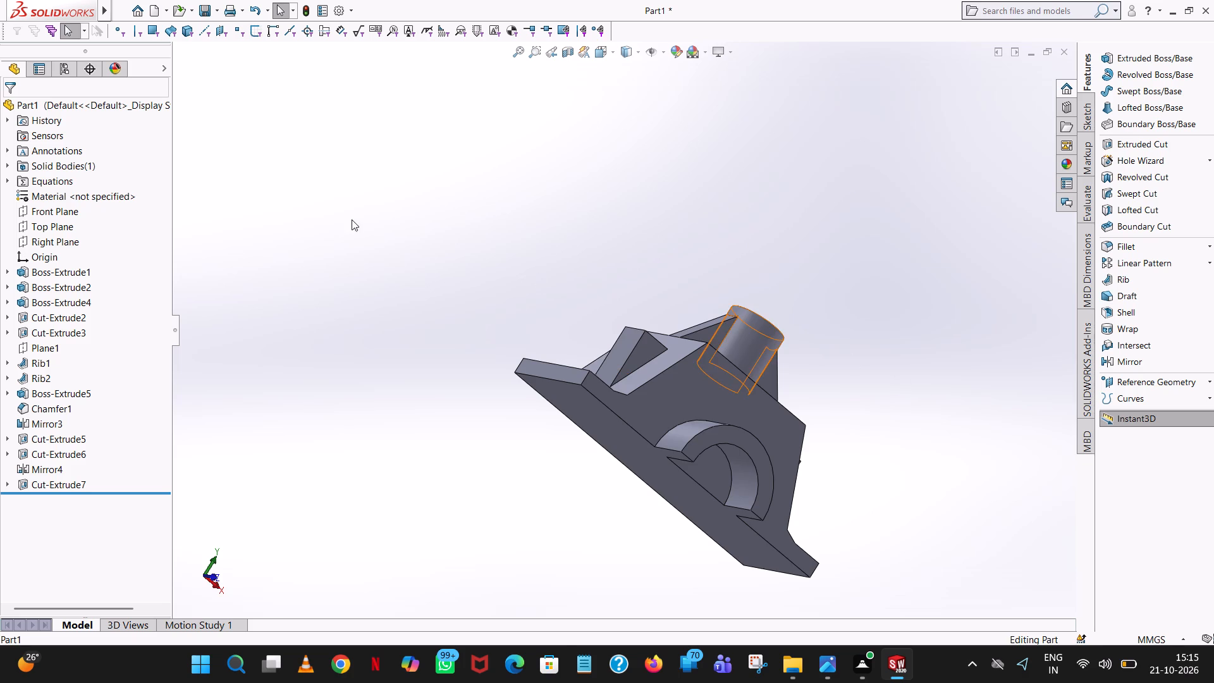
middle_drag(403, 250, 331, 302)
scroll(361, 442, up, 1)
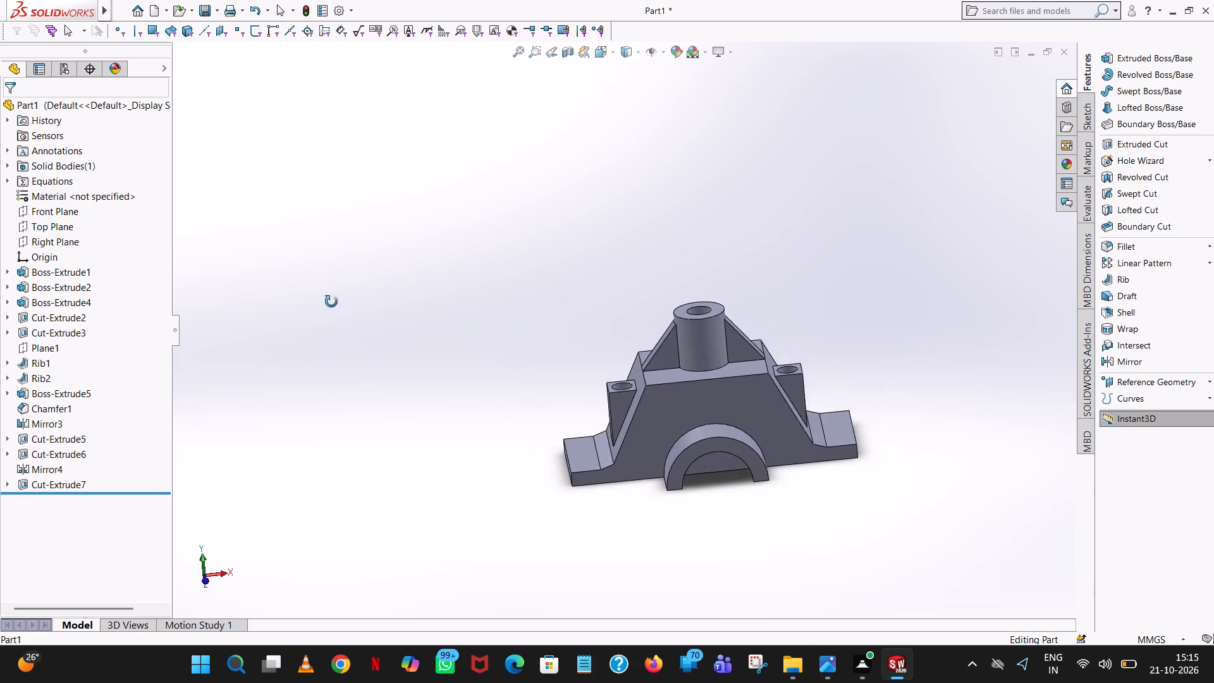
middle_drag(331, 302, 303, 393)
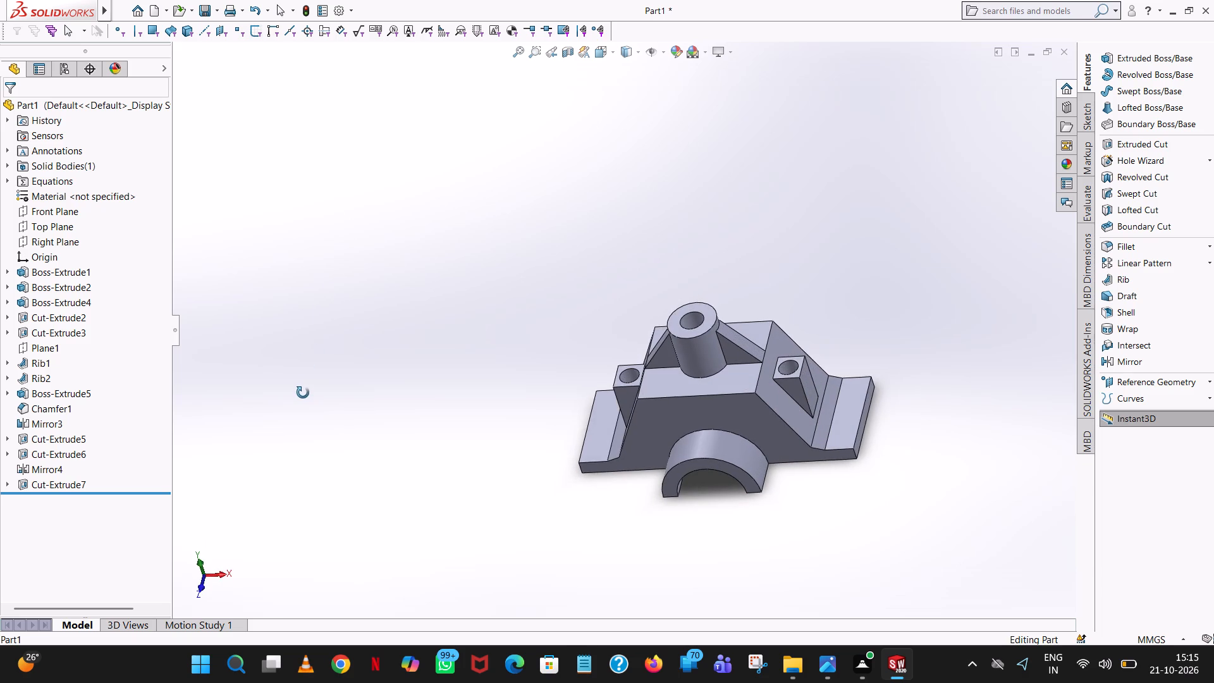
middle_drag(303, 393, 303, 393)
Start an Extruded Cut sketch on the half ring's front face and draw a 20 mm radius circle centred on the origin.
middle_drag(777, 481, 785, 374)
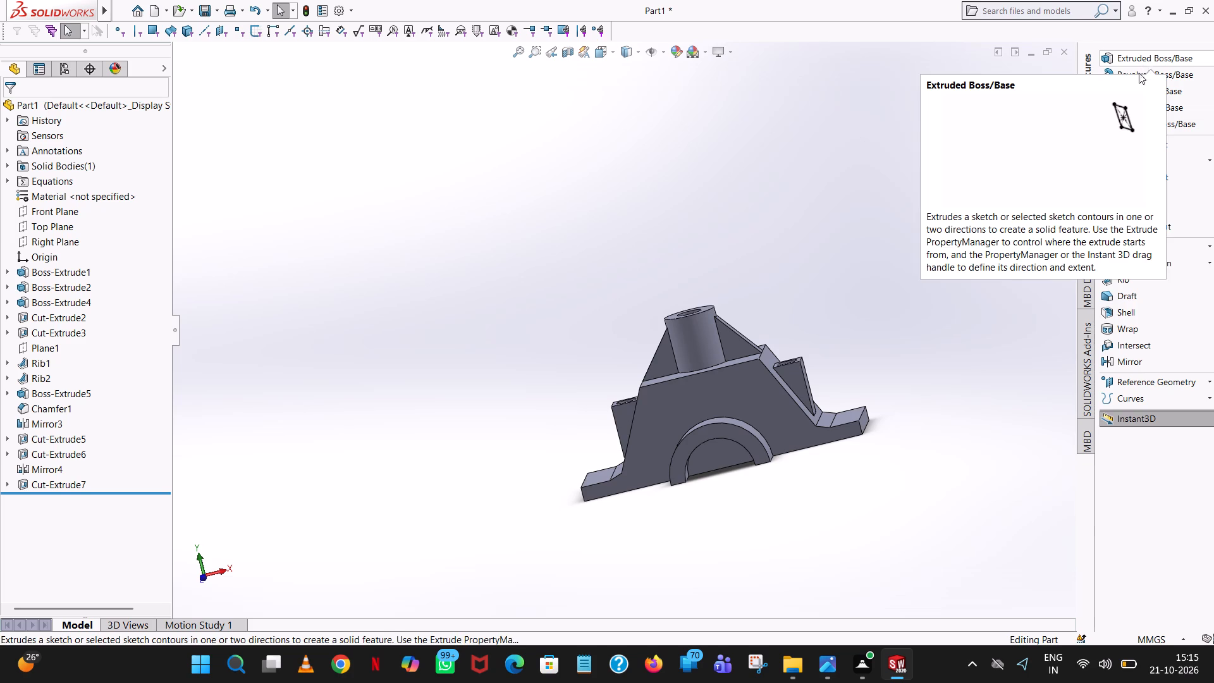
click(1127, 140)
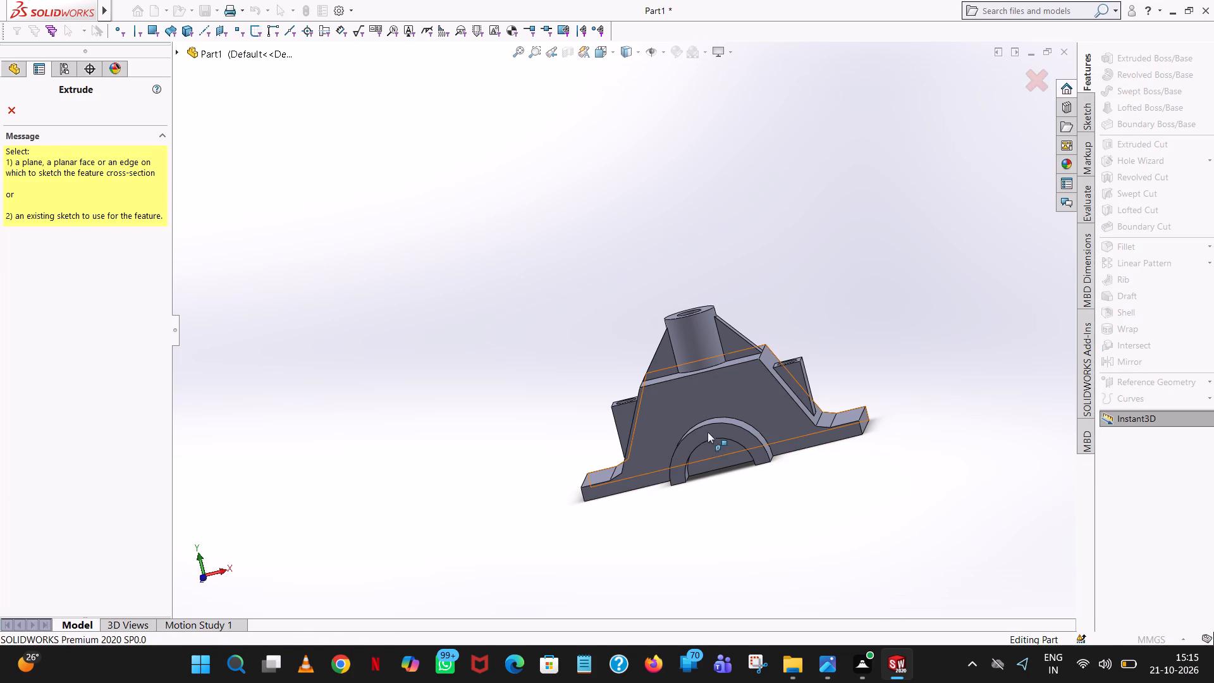
click(706, 438)
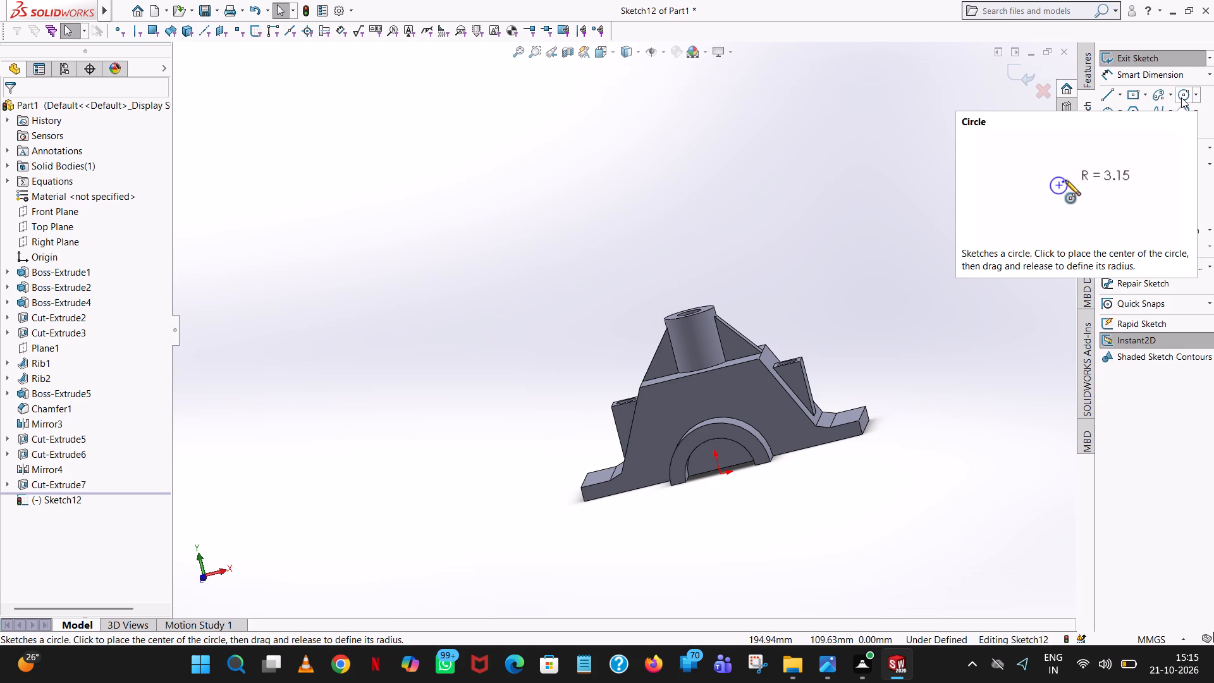
click(1181, 97)
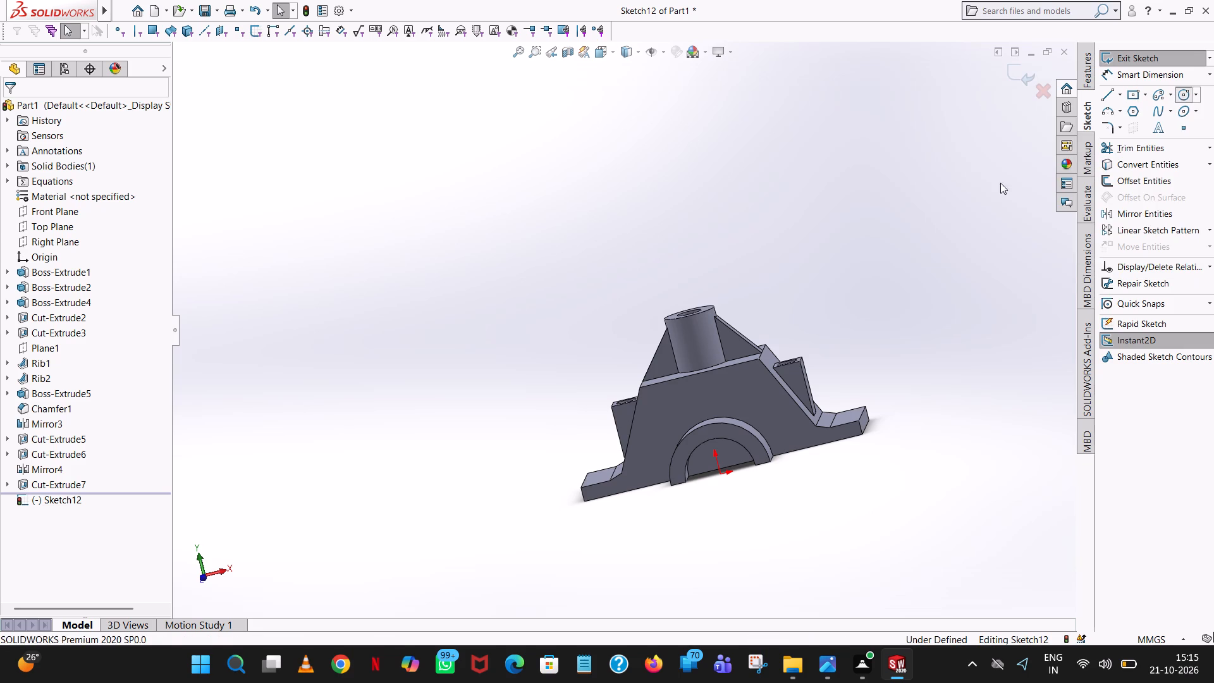
scroll(729, 493, down, 5)
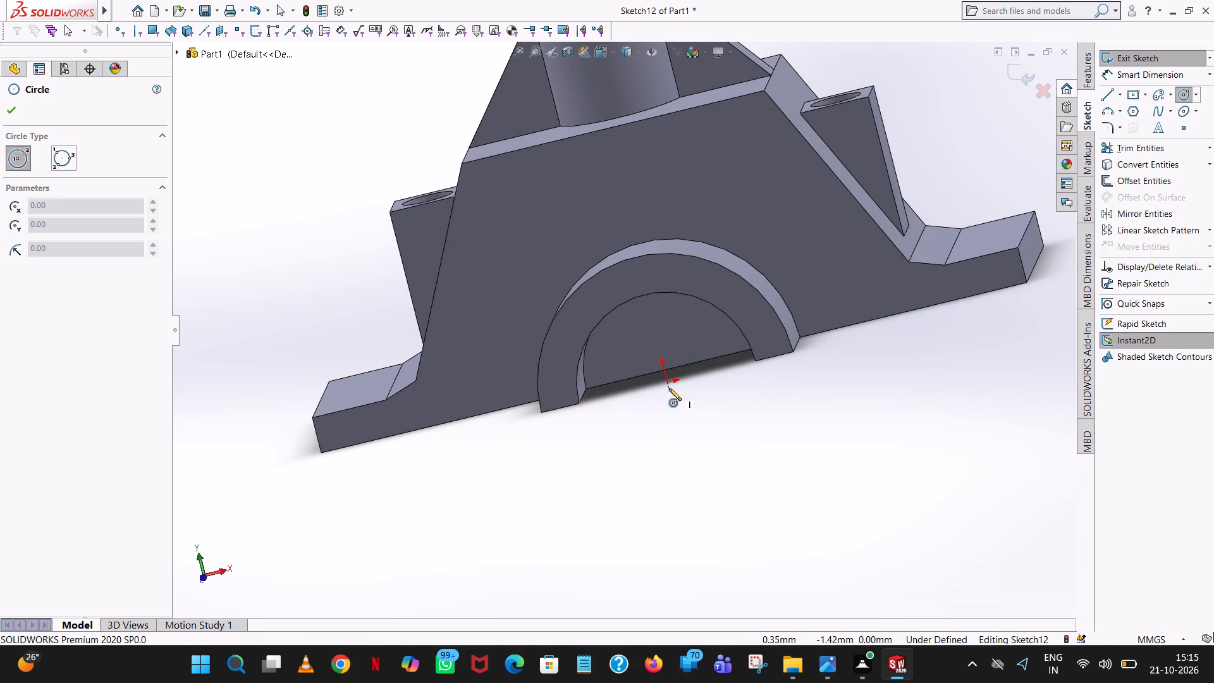
click(666, 385)
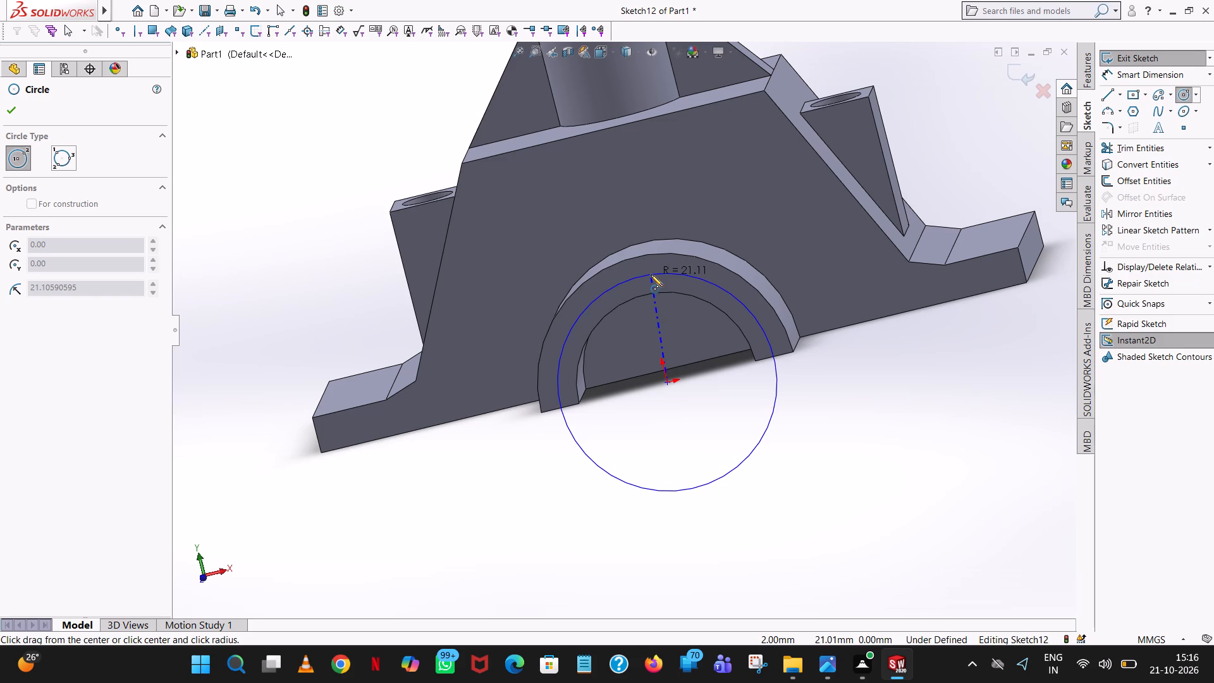
click(651, 274)
text(20)
key(Return)
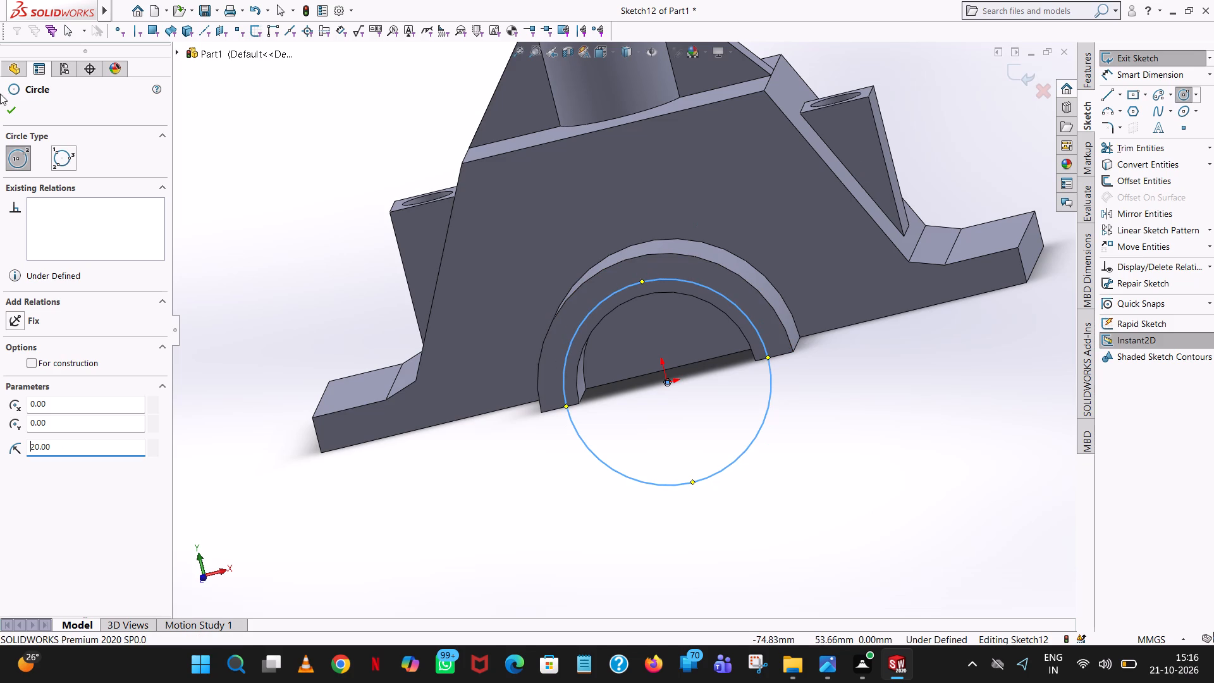
click(15, 102)
click(277, 120)
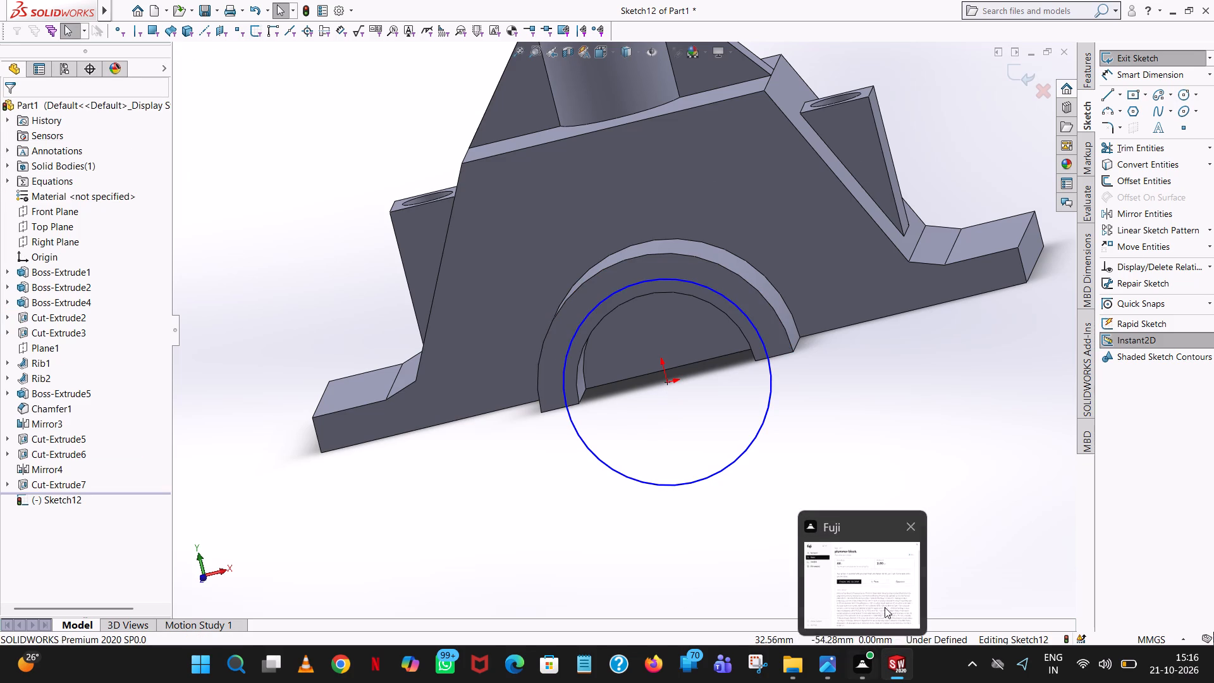
Dimension the circle on the half ring's front face with a 40 mm diameter.
click(1131, 71)
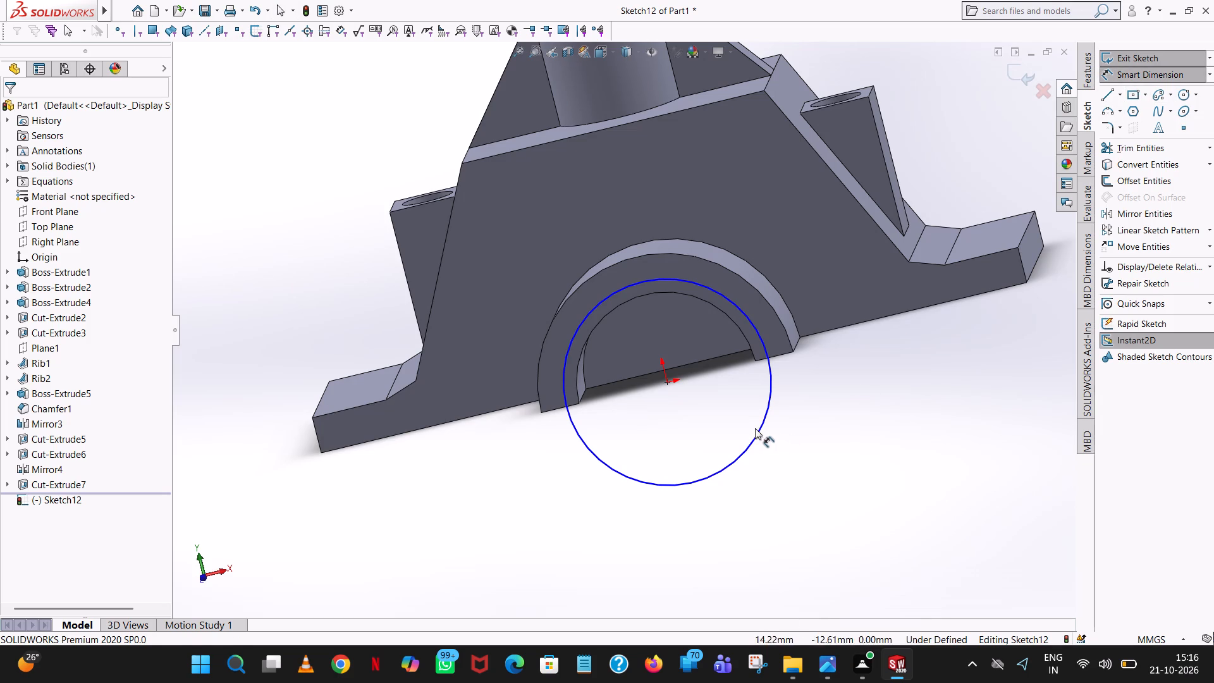
click(763, 431)
click(940, 428)
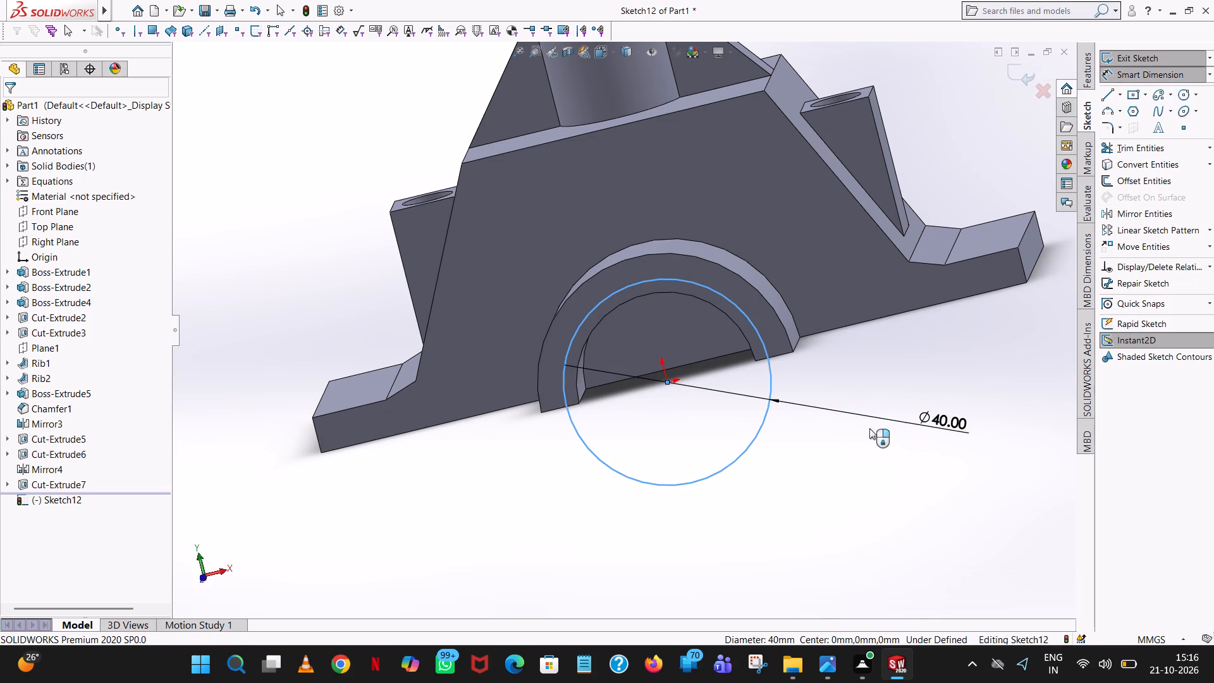
click(881, 406)
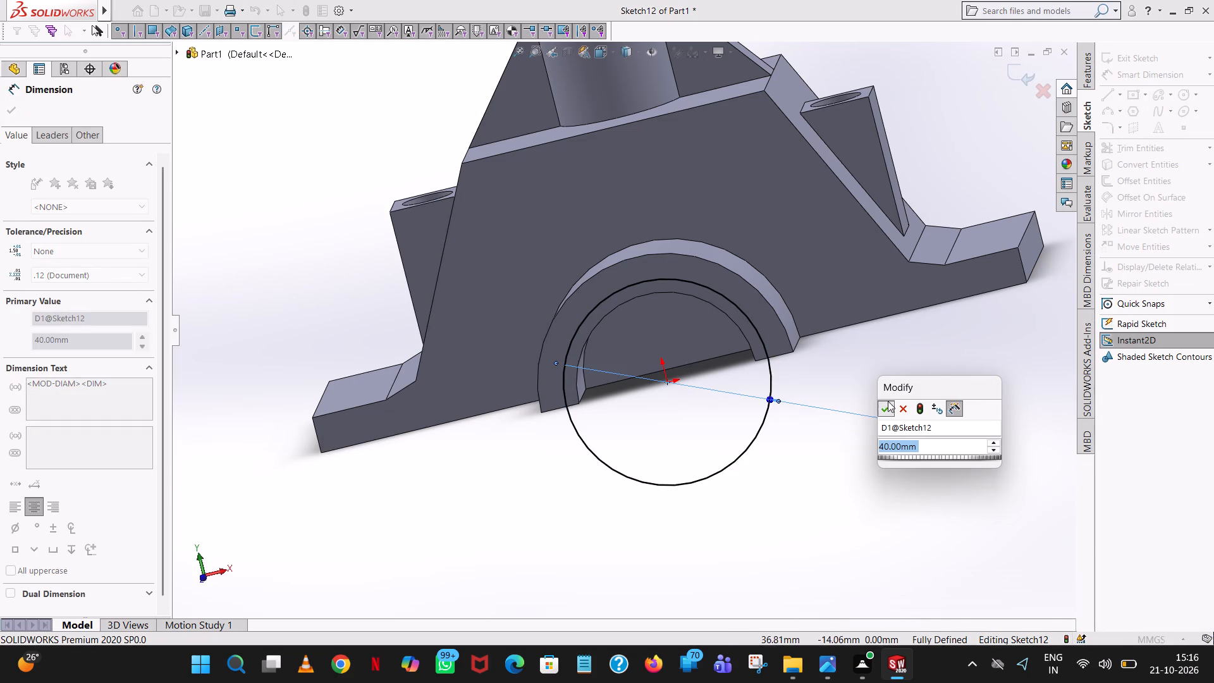
click(993, 314)
Cut the 40 mm circle blind to a depth of 173 mm, through the half ring and the whole body, with an Extruded Cut.
click(1083, 56)
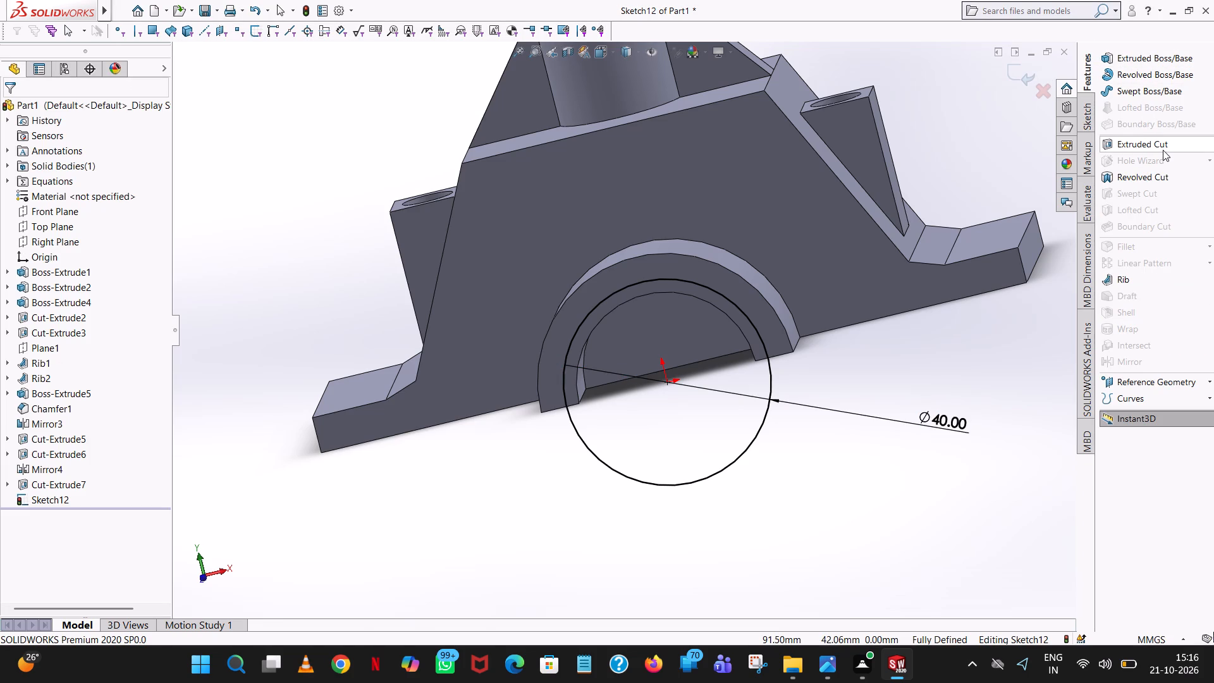
click(1163, 150)
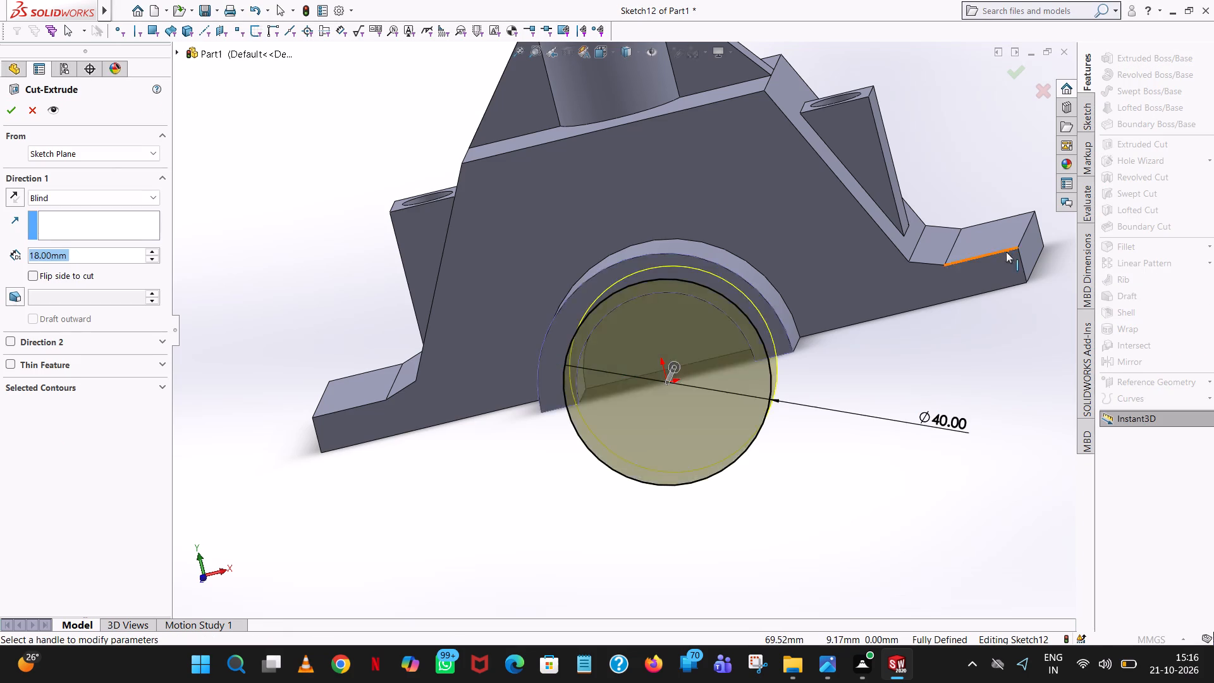
scroll(1006, 252, up, 8)
scroll(957, 274, up, 2)
middle_drag(921, 299, 748, 373)
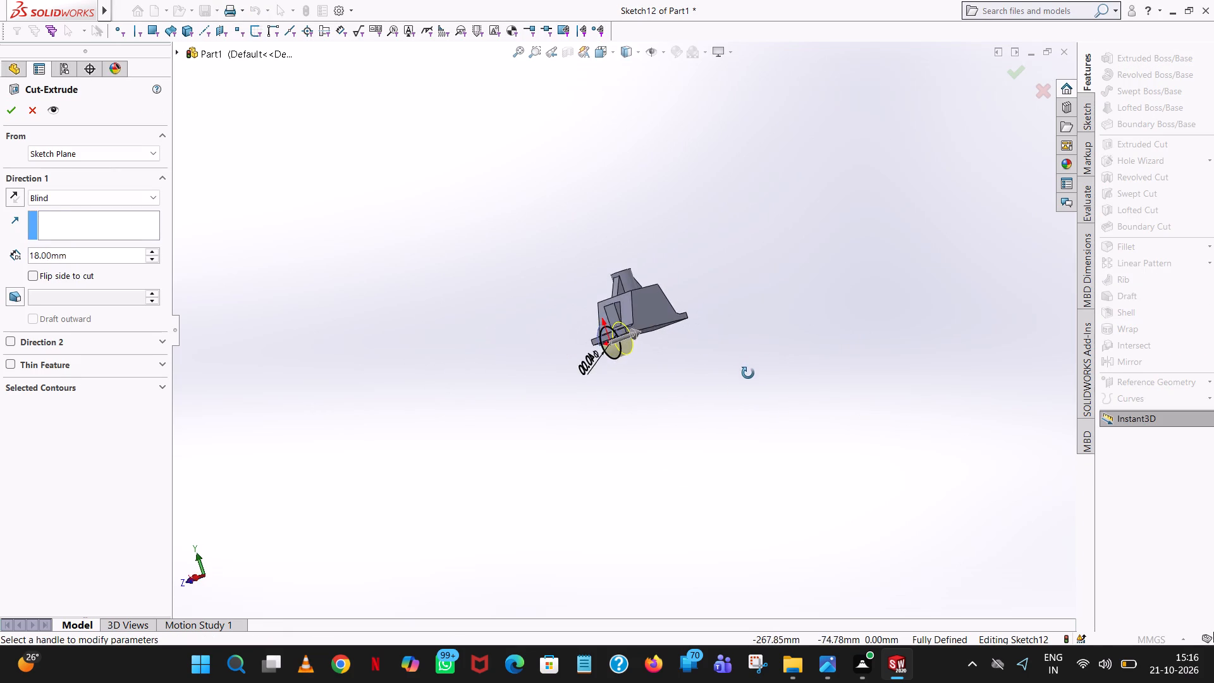
middle_drag(748, 373, 788, 394)
scroll(606, 310, down, 6)
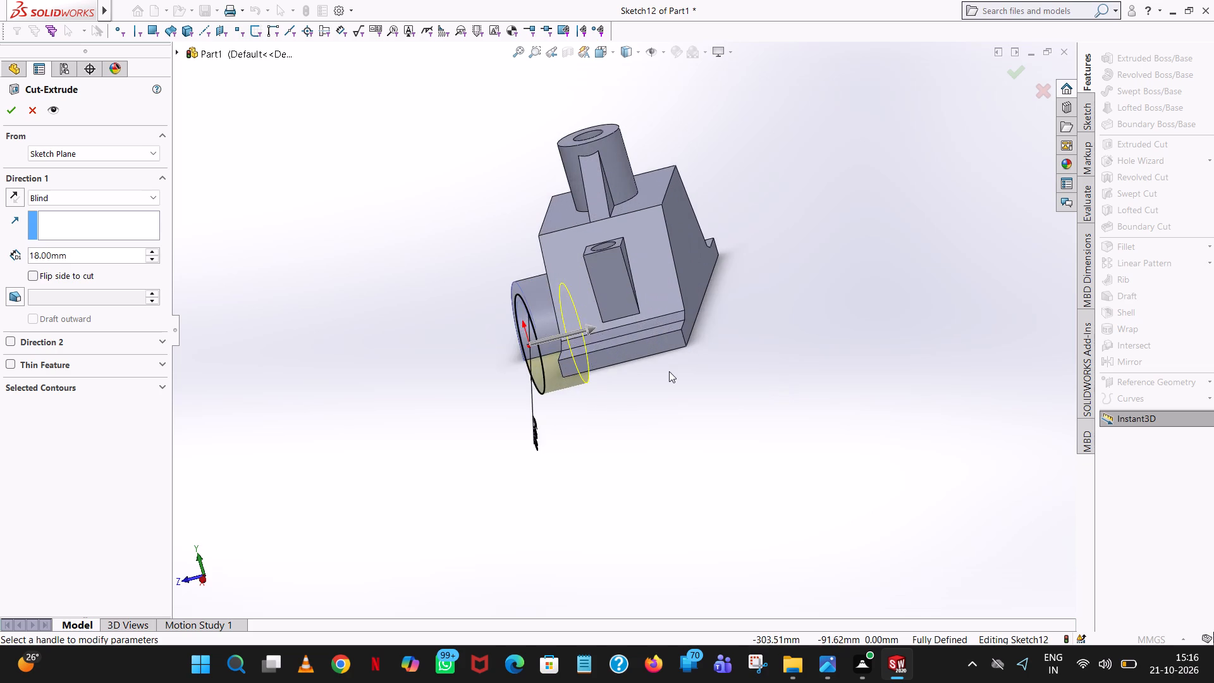
scroll(669, 371, down, 2)
middle_drag(672, 369, 692, 376)
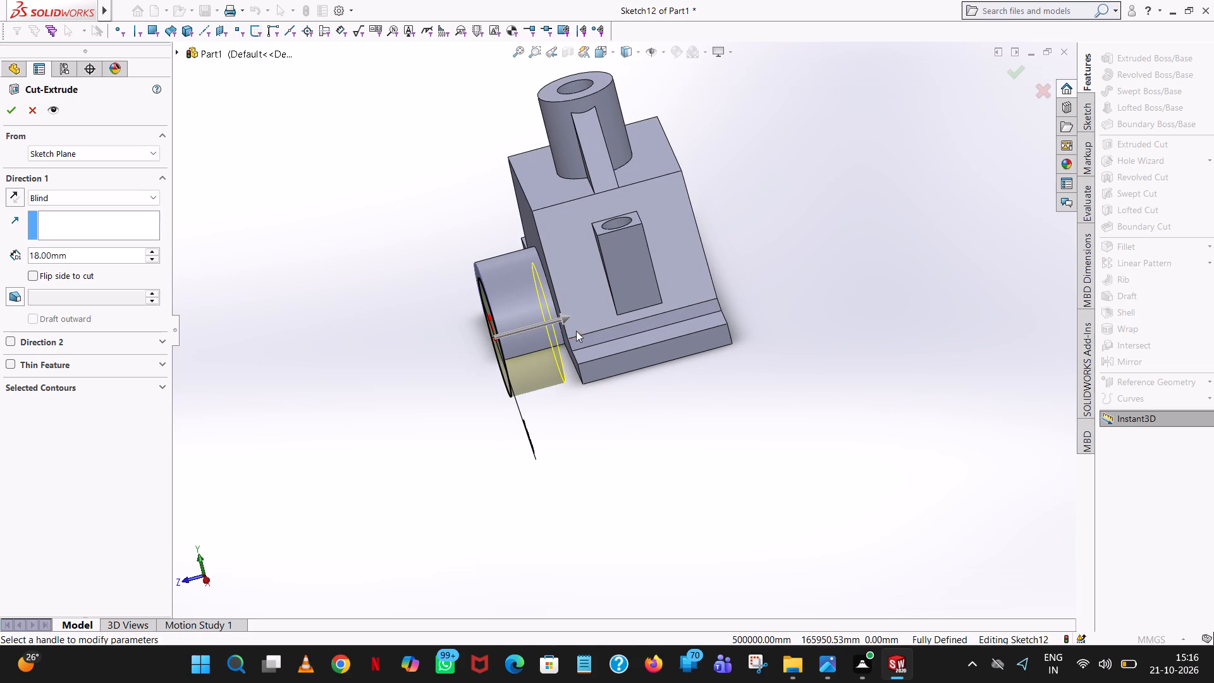
drag(569, 319, 1025, 227)
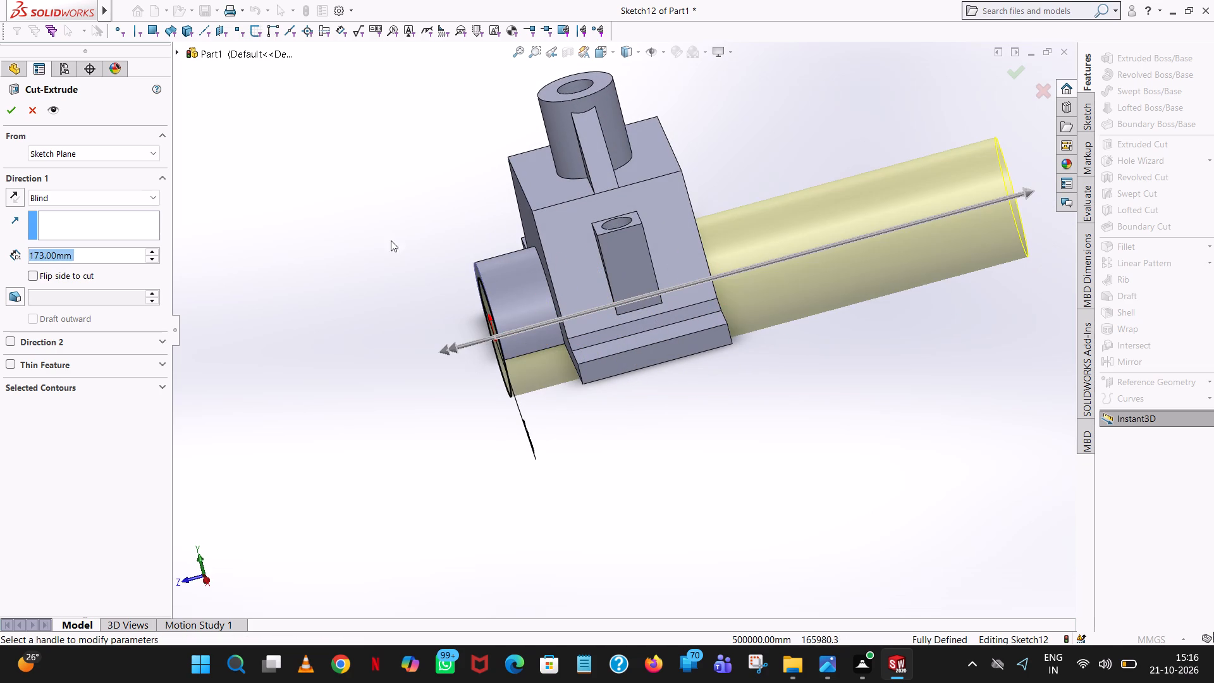
click(12, 108)
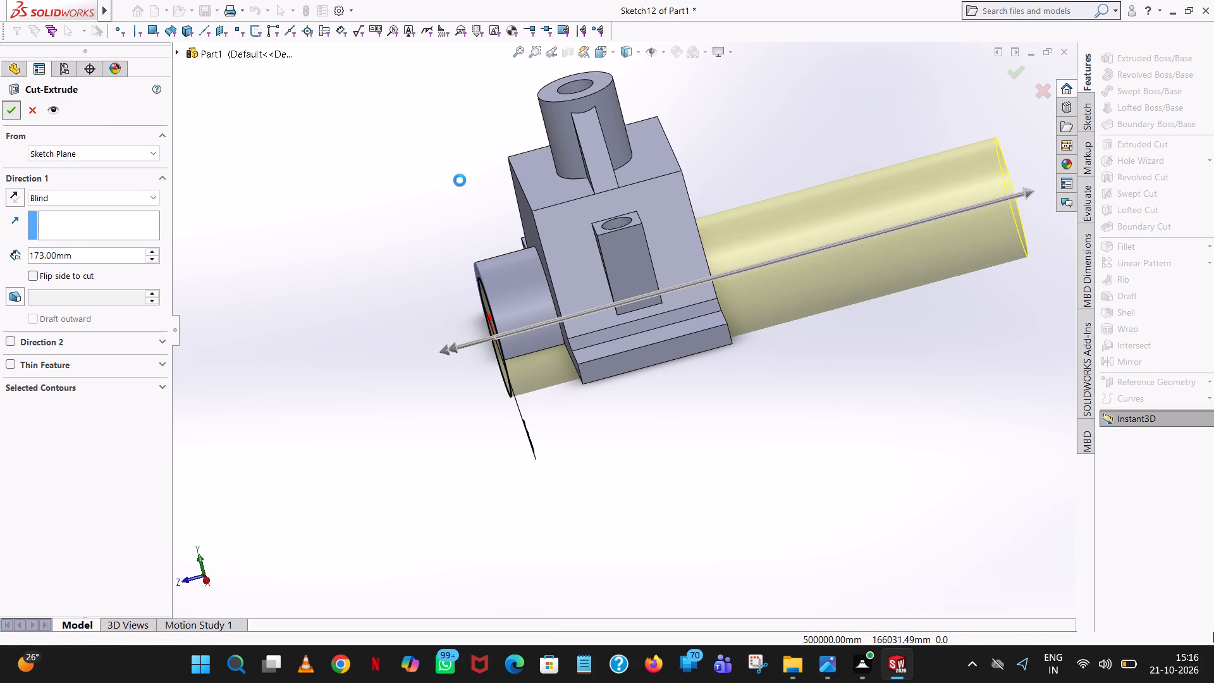
click(800, 374)
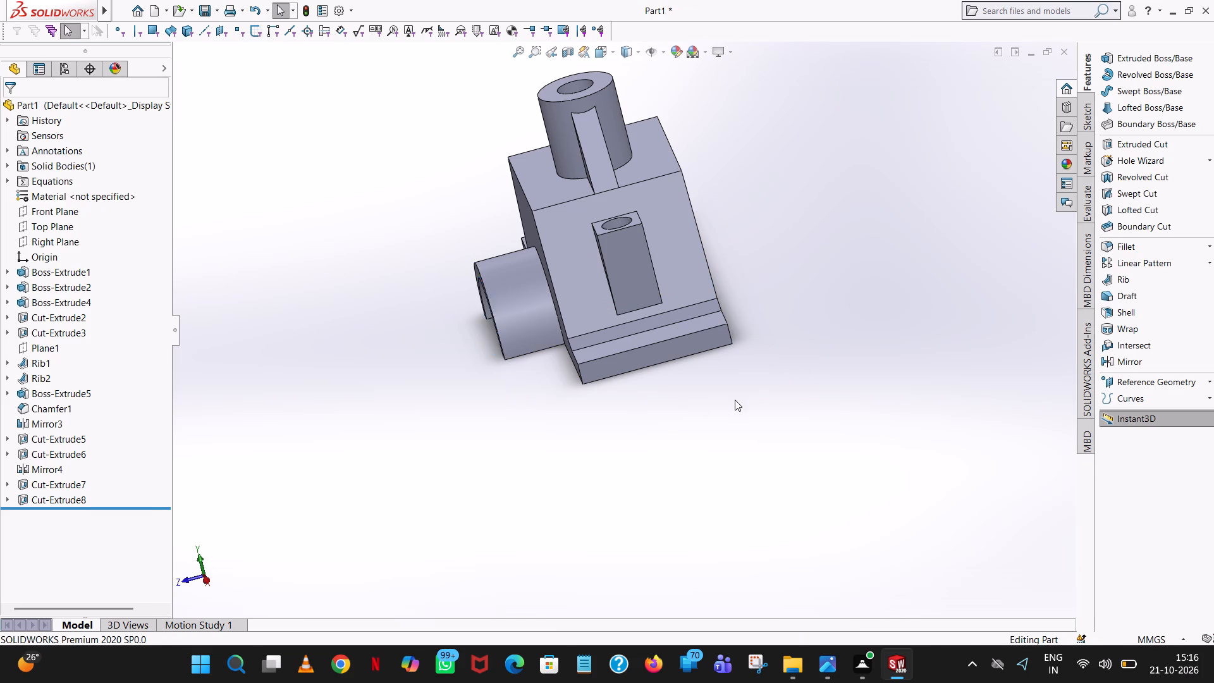
Create a reference plane offset 20 mm from the Front Plane, with the offset flipped towards the stepped body.
middle_drag(735, 400, 836, 363)
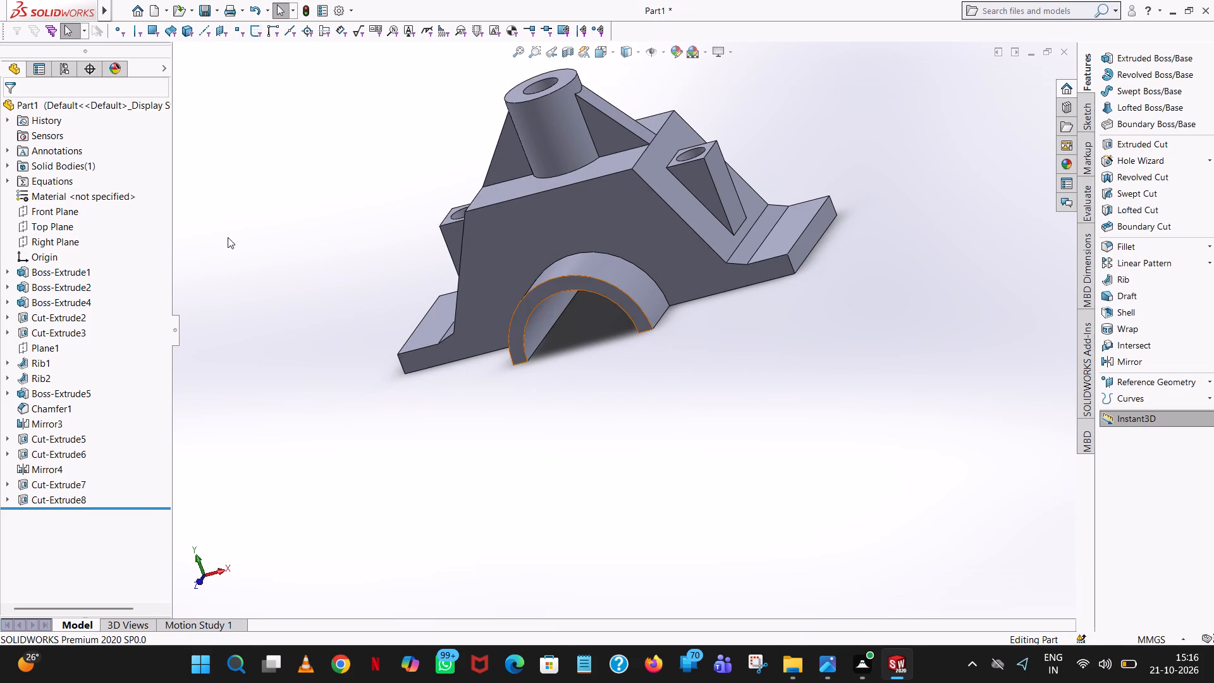
middle_drag(577, 331, 582, 242)
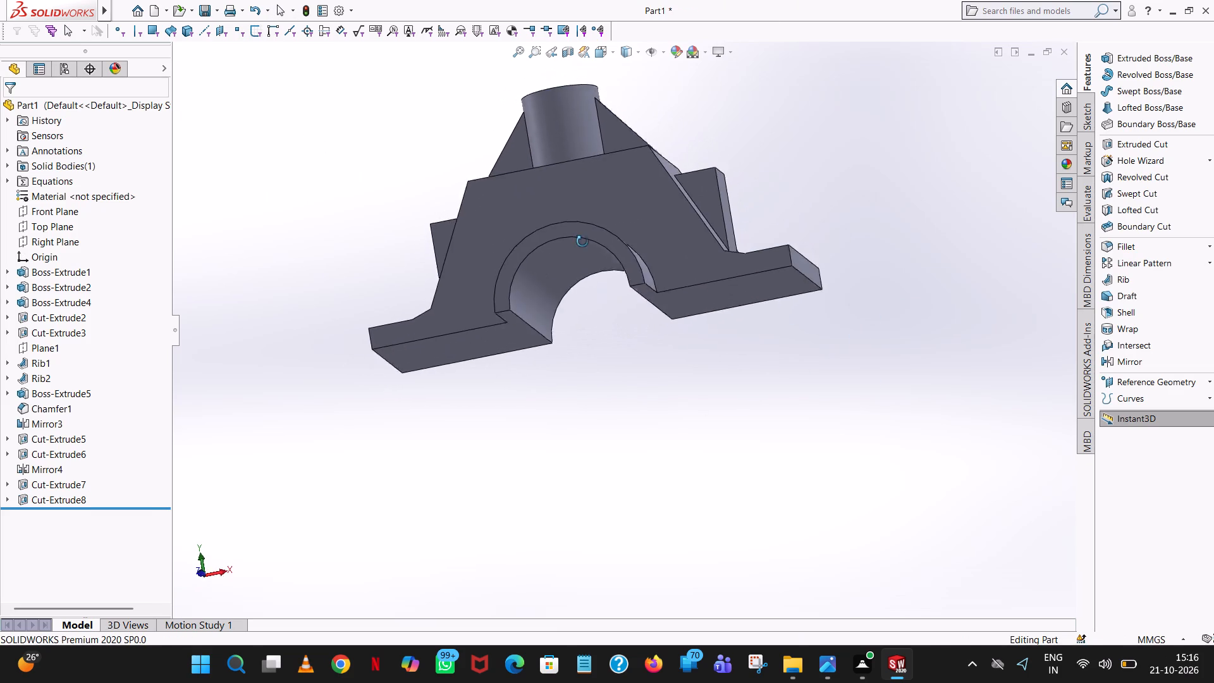
middle_drag(582, 242, 582, 320)
scroll(579, 315, down, 1)
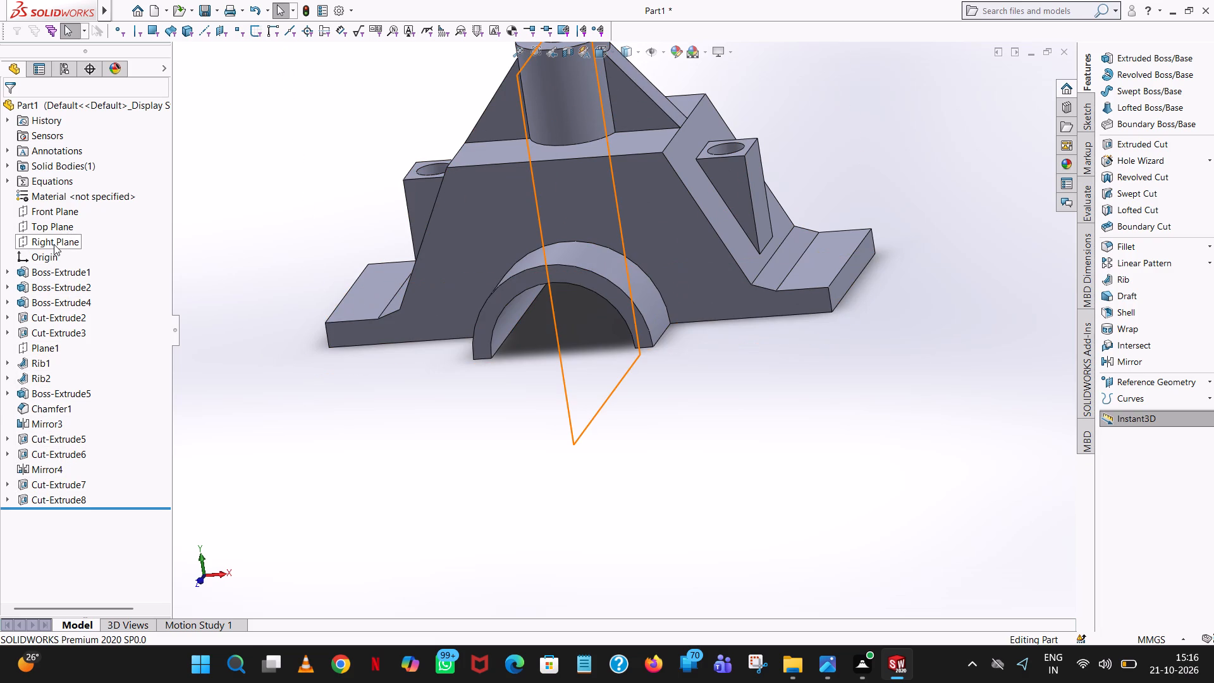
click(73, 208)
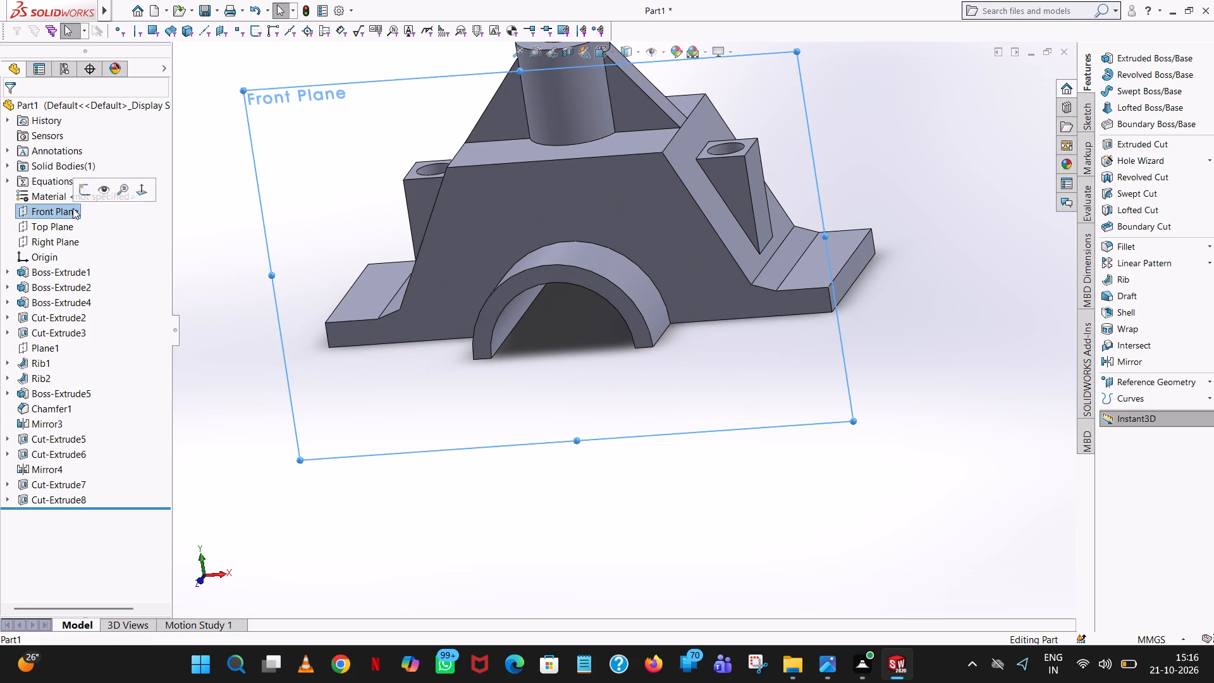
middle_drag(871, 184, 809, 352)
click(1155, 380)
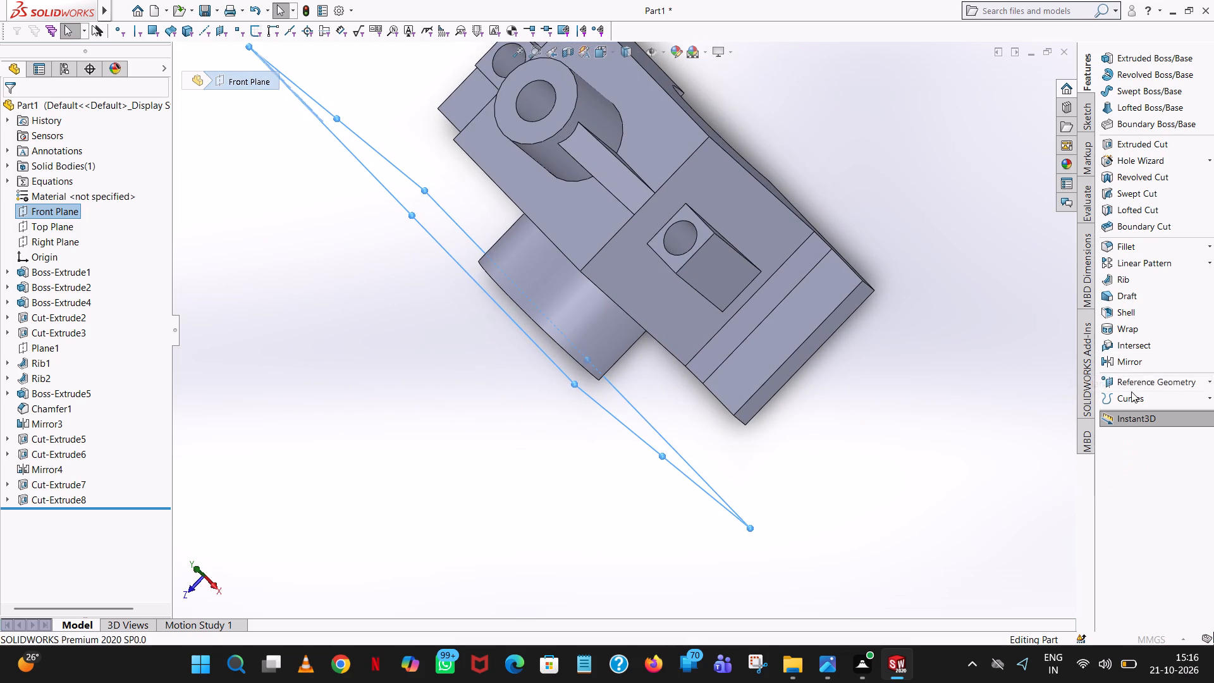
click(1134, 383)
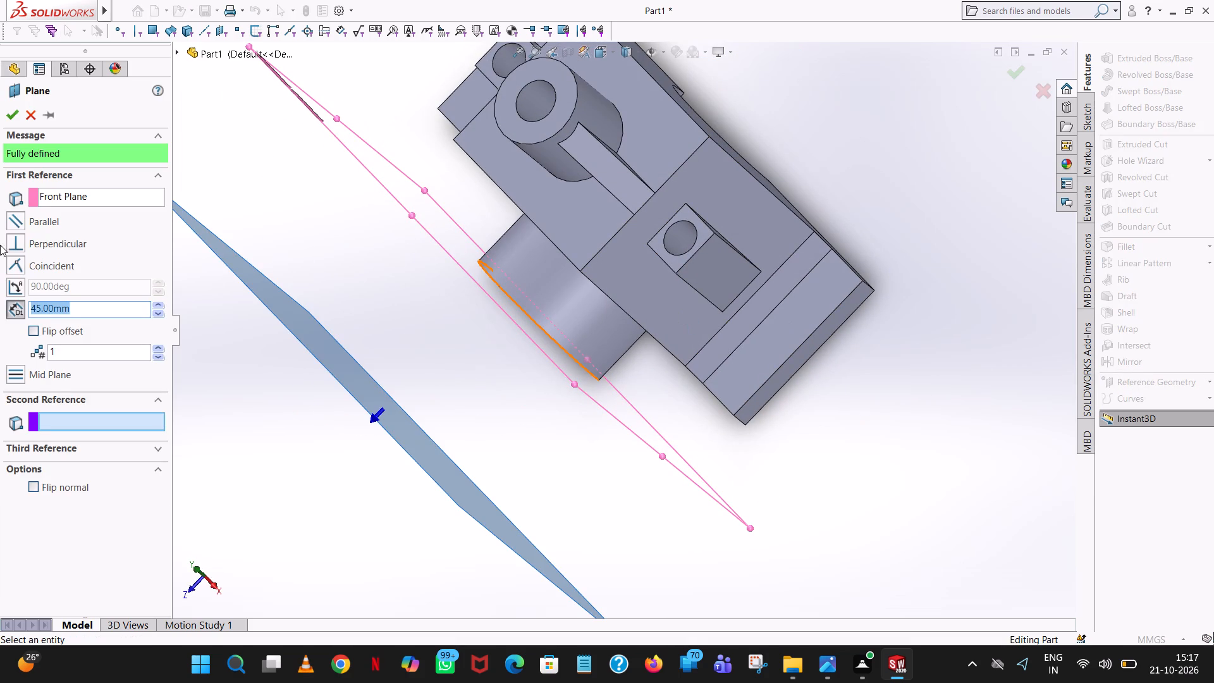
click(30, 327)
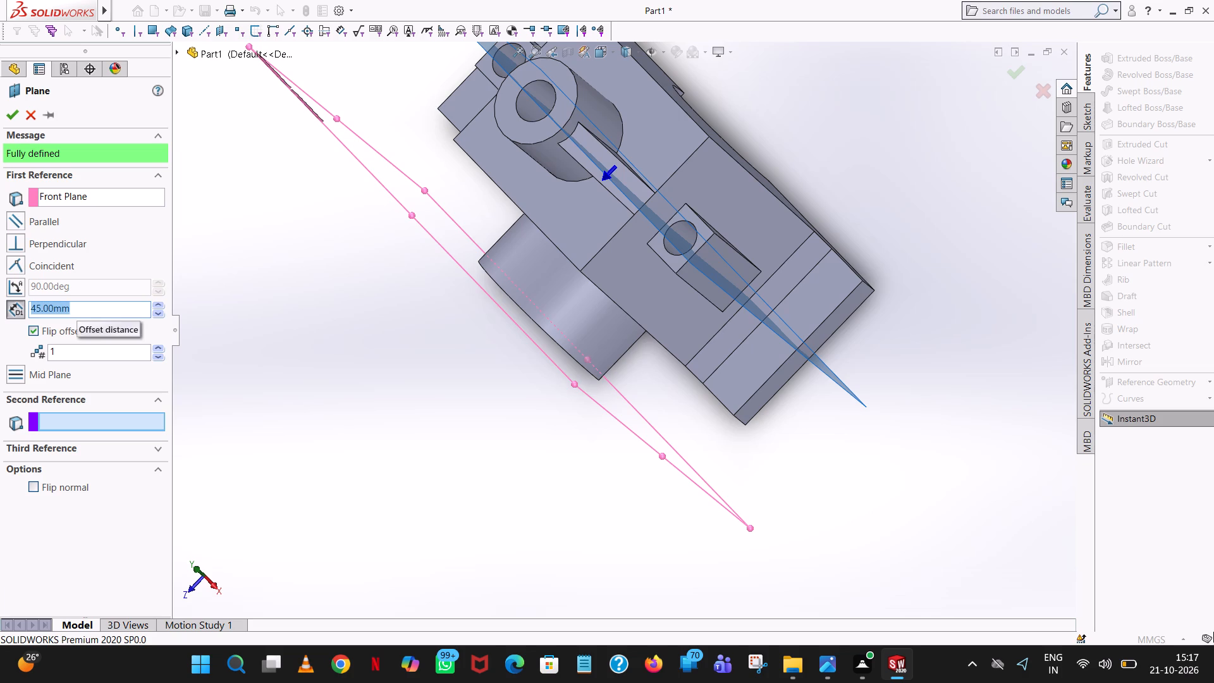
text(20)
key(Return)
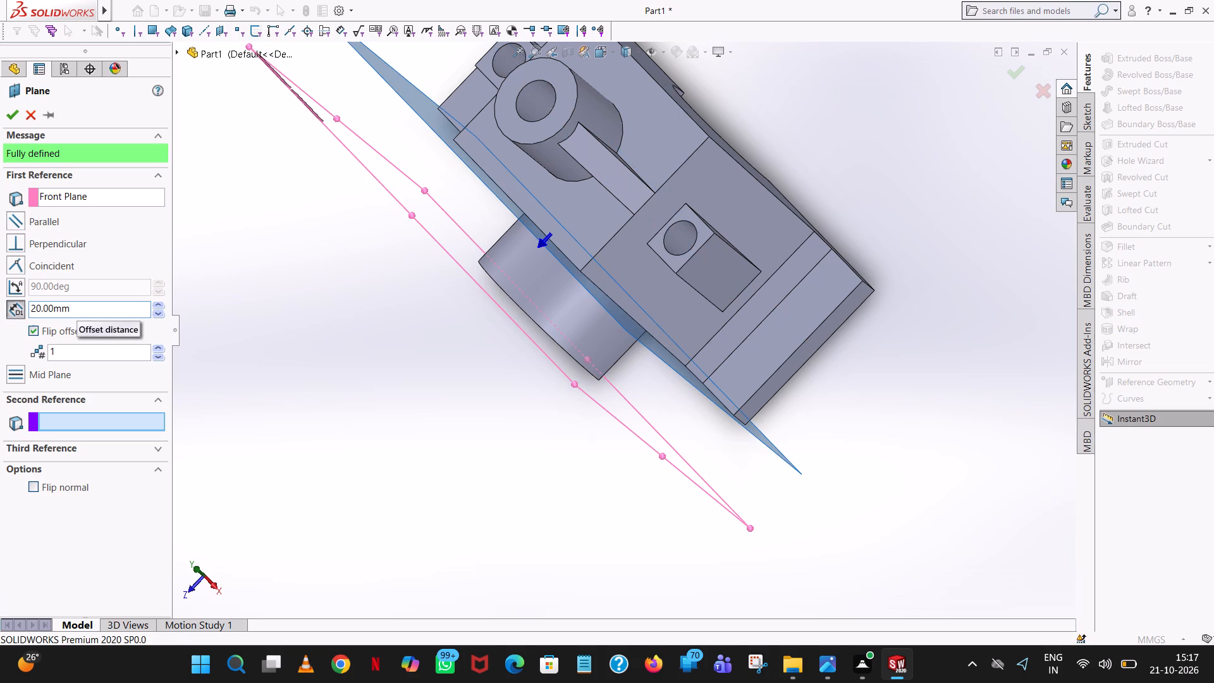
click(4, 116)
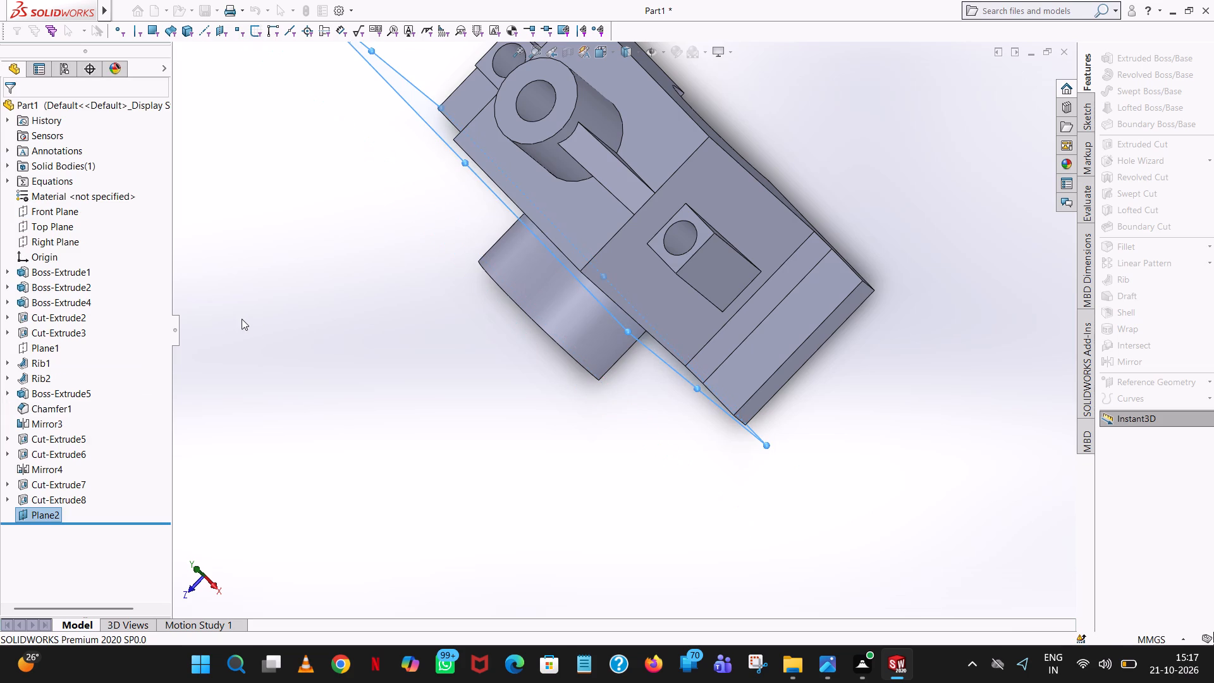
click(242, 318)
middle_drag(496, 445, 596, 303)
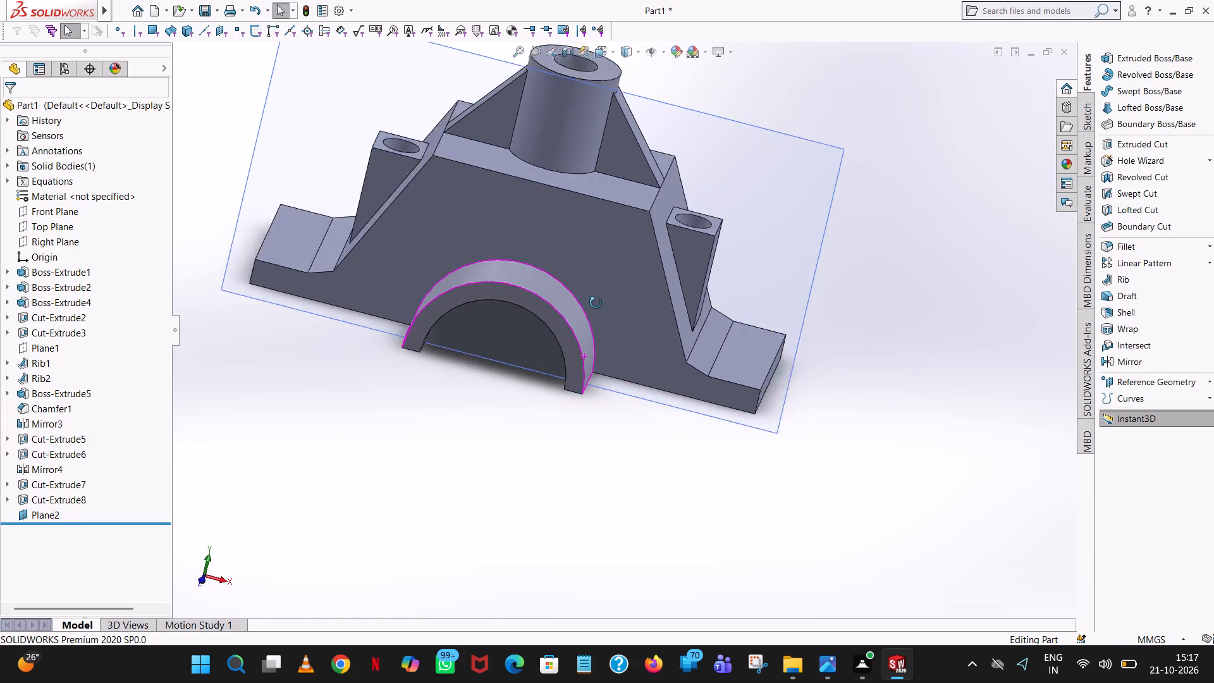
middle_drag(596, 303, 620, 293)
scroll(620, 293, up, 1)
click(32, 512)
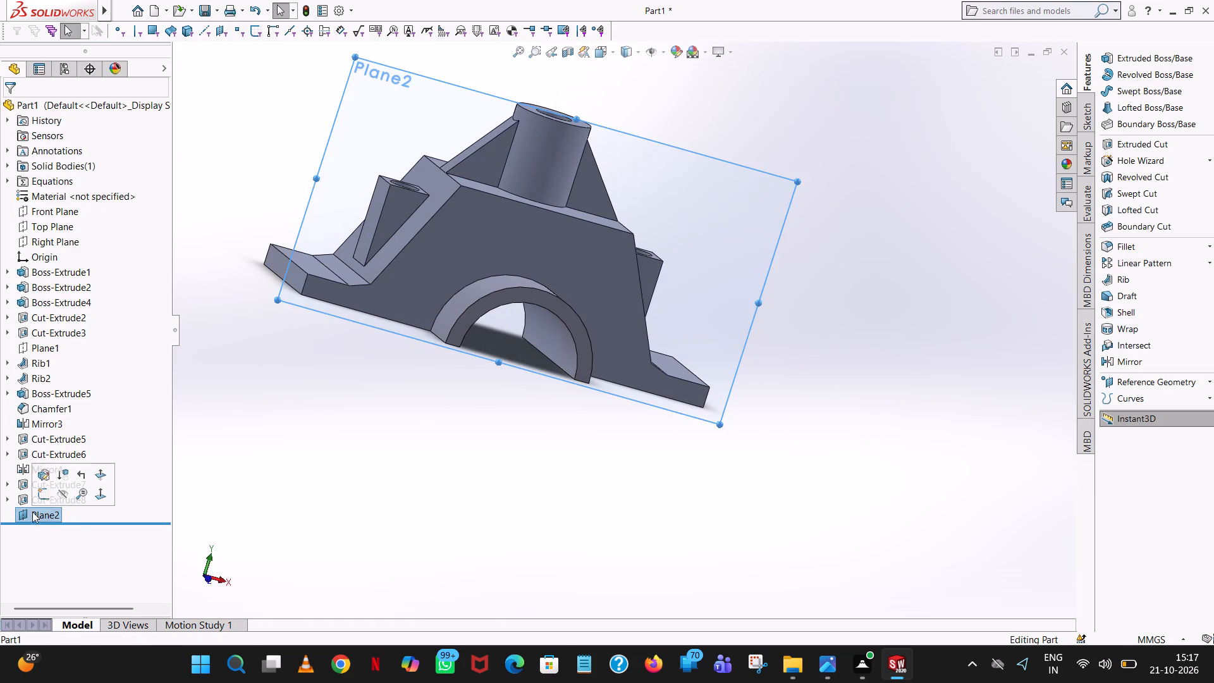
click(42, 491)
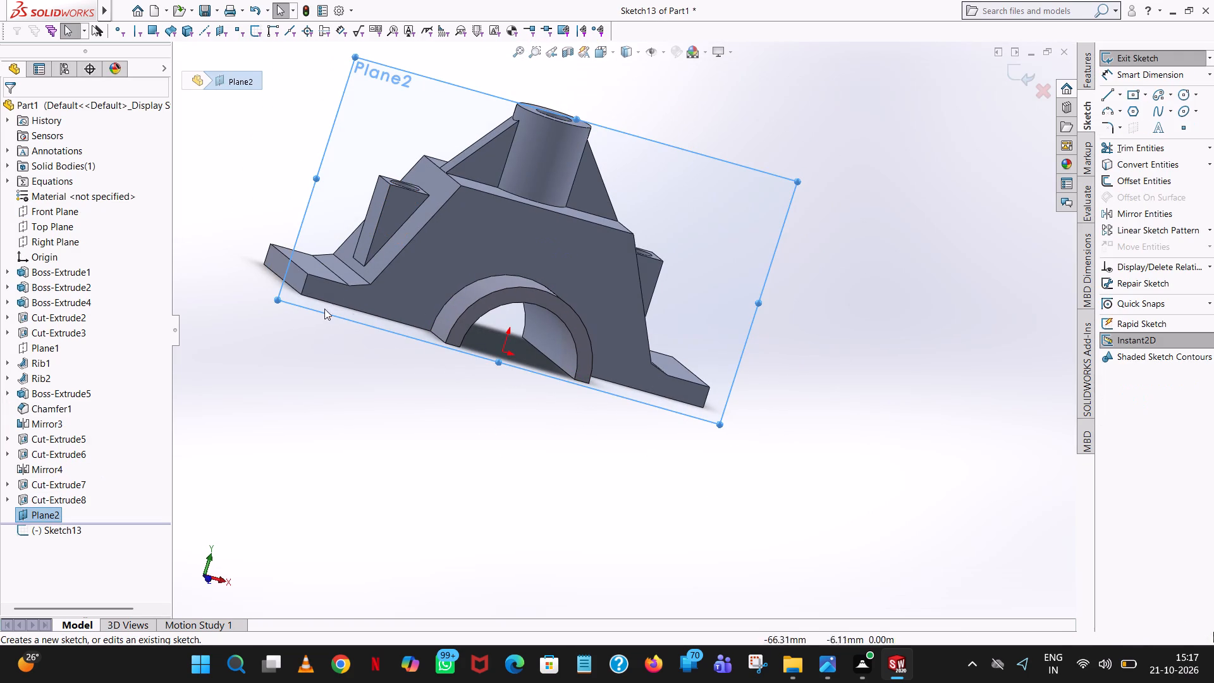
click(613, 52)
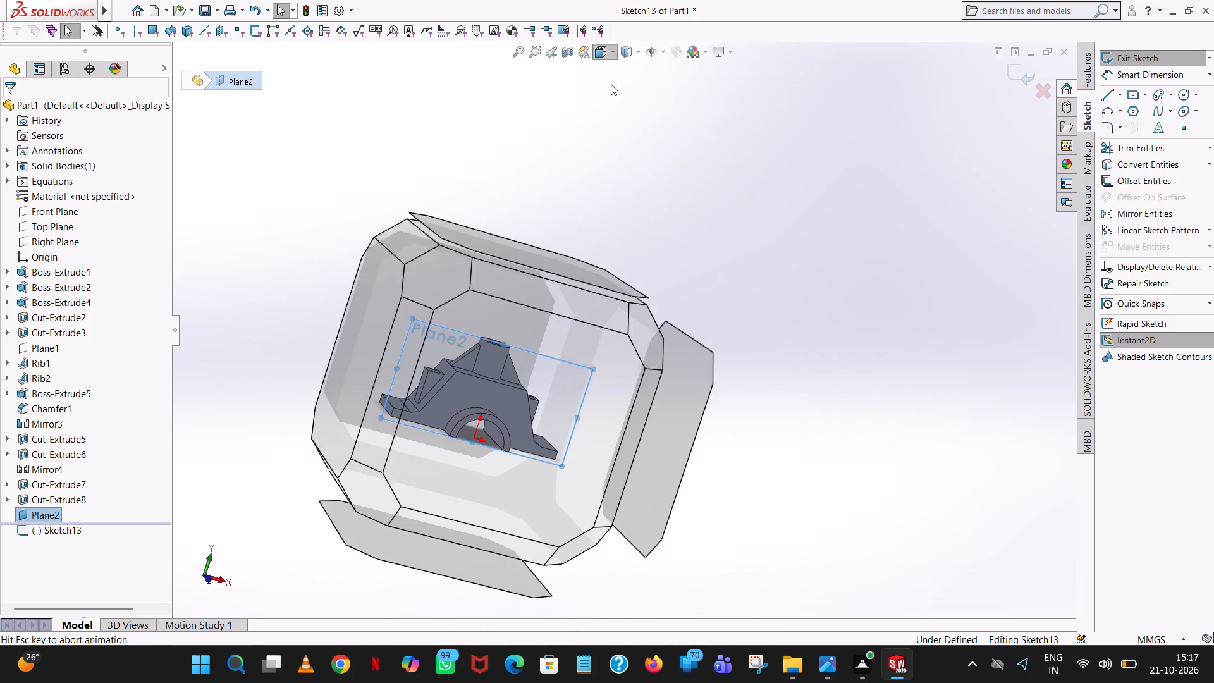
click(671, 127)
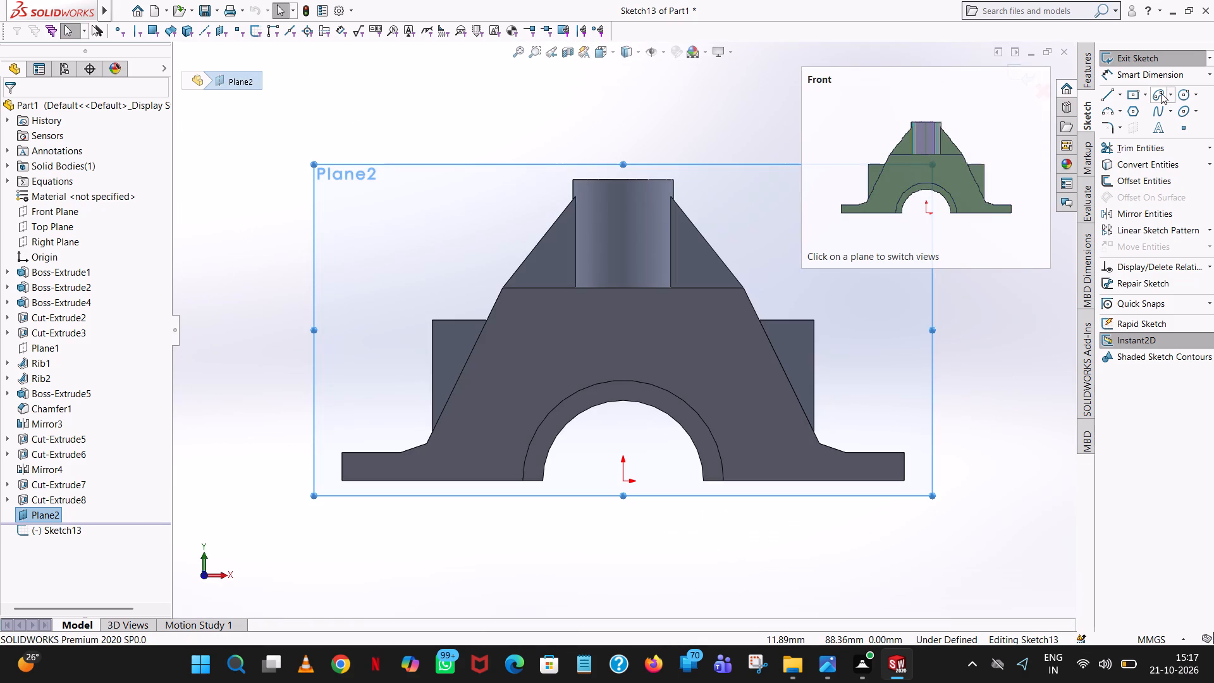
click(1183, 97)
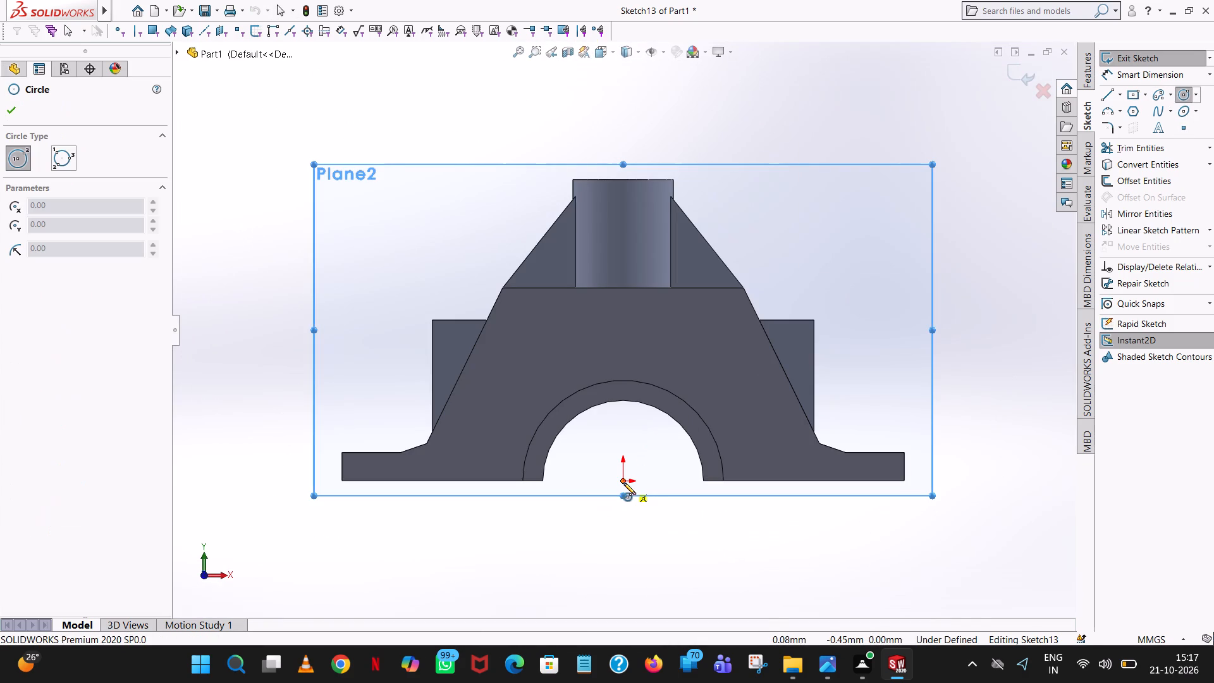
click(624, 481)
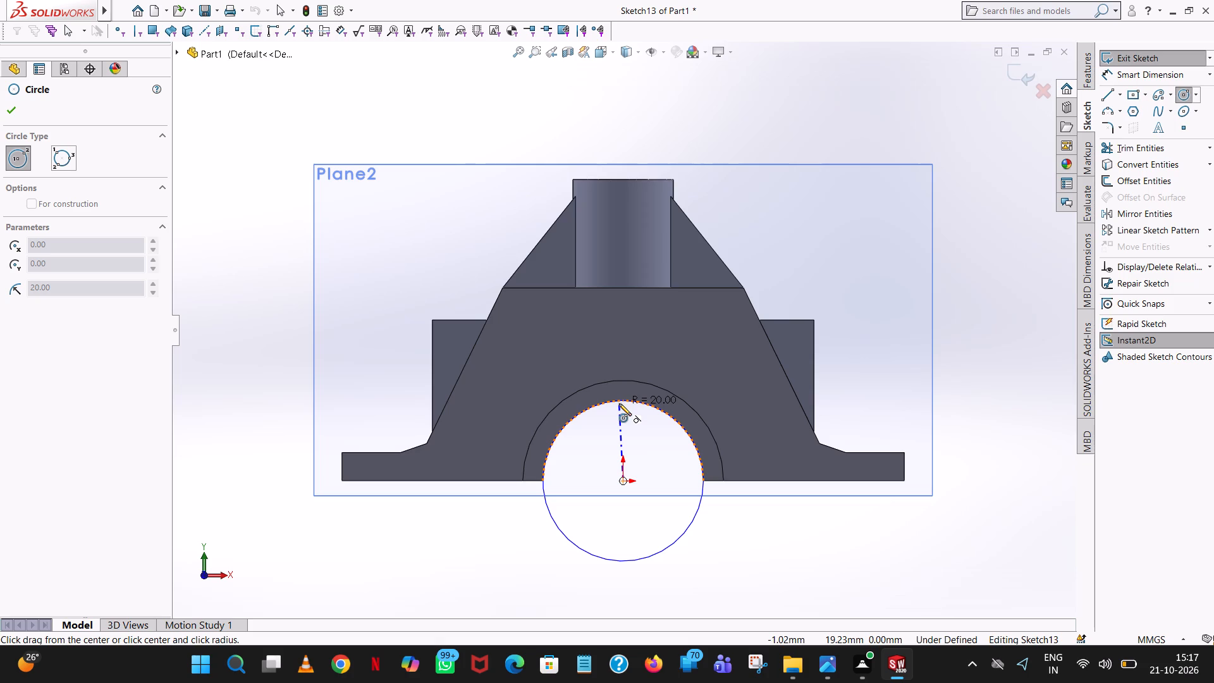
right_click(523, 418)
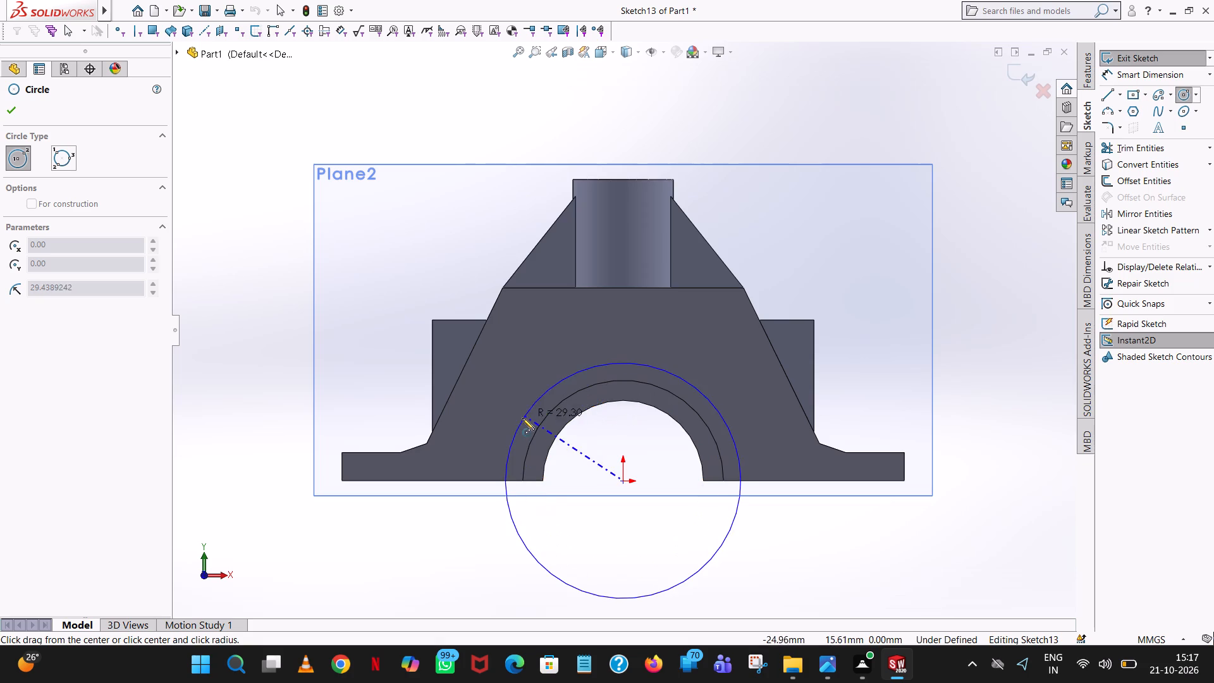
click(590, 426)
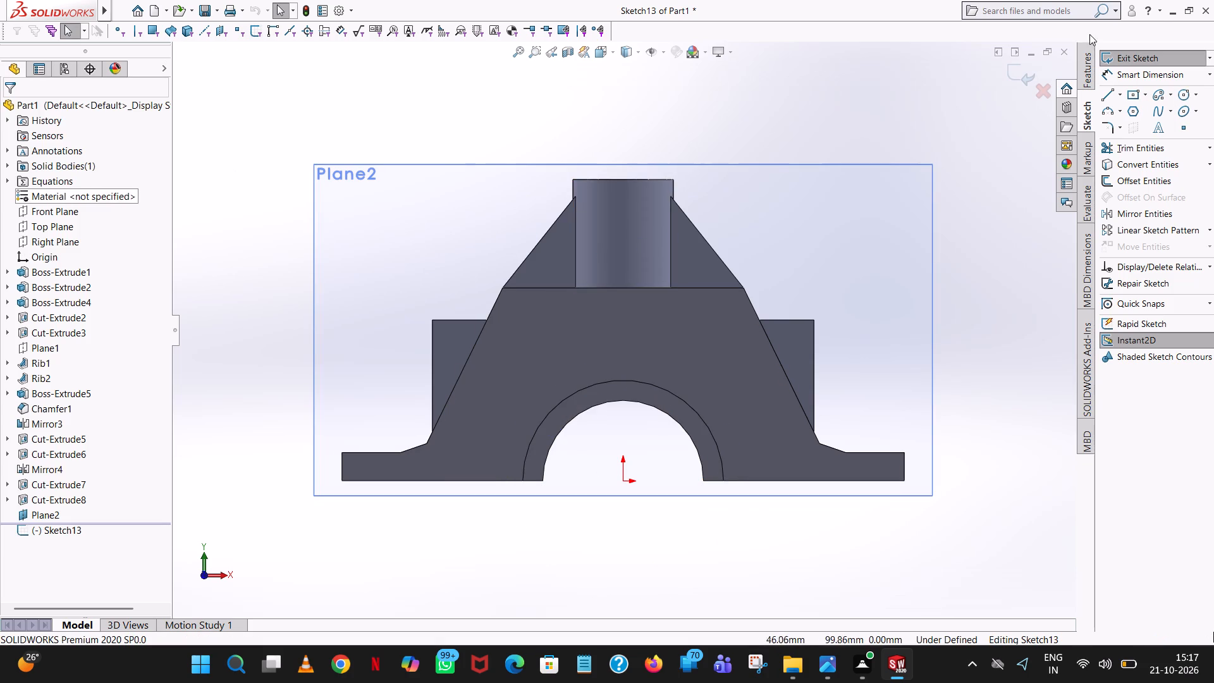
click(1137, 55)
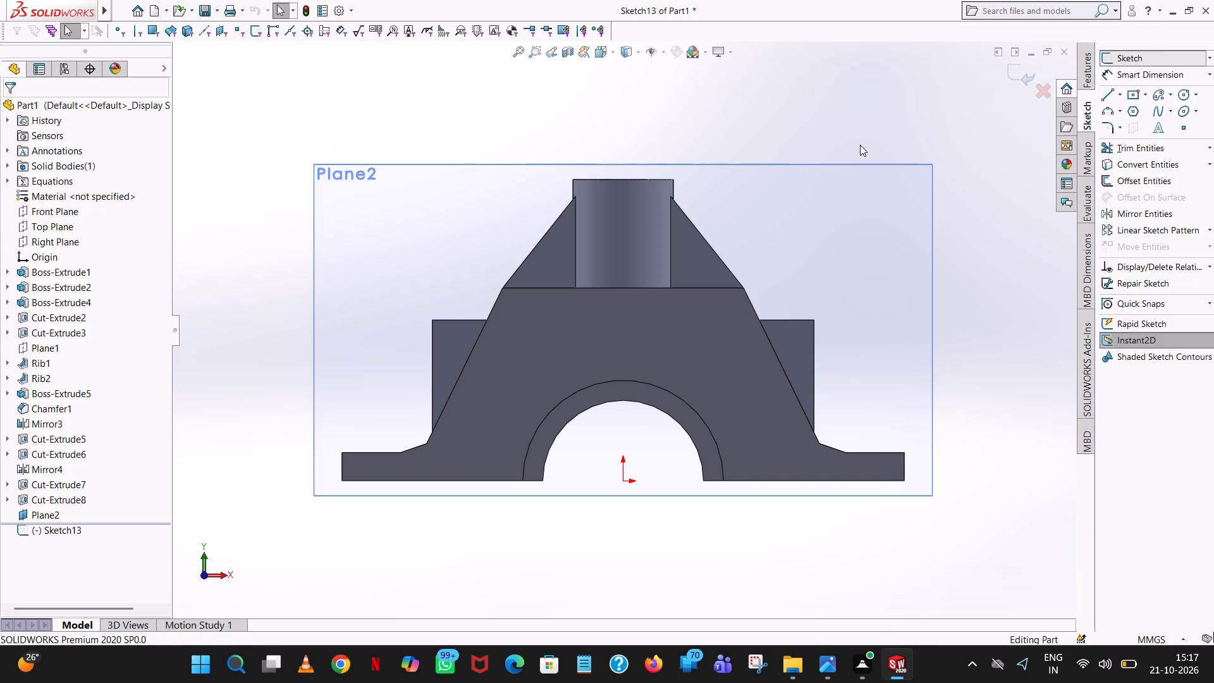
Start a sketch on the offset plane Plane2 and draw a 20 mm radius circle centred on the origin.
middle_drag(859, 145, 780, 207)
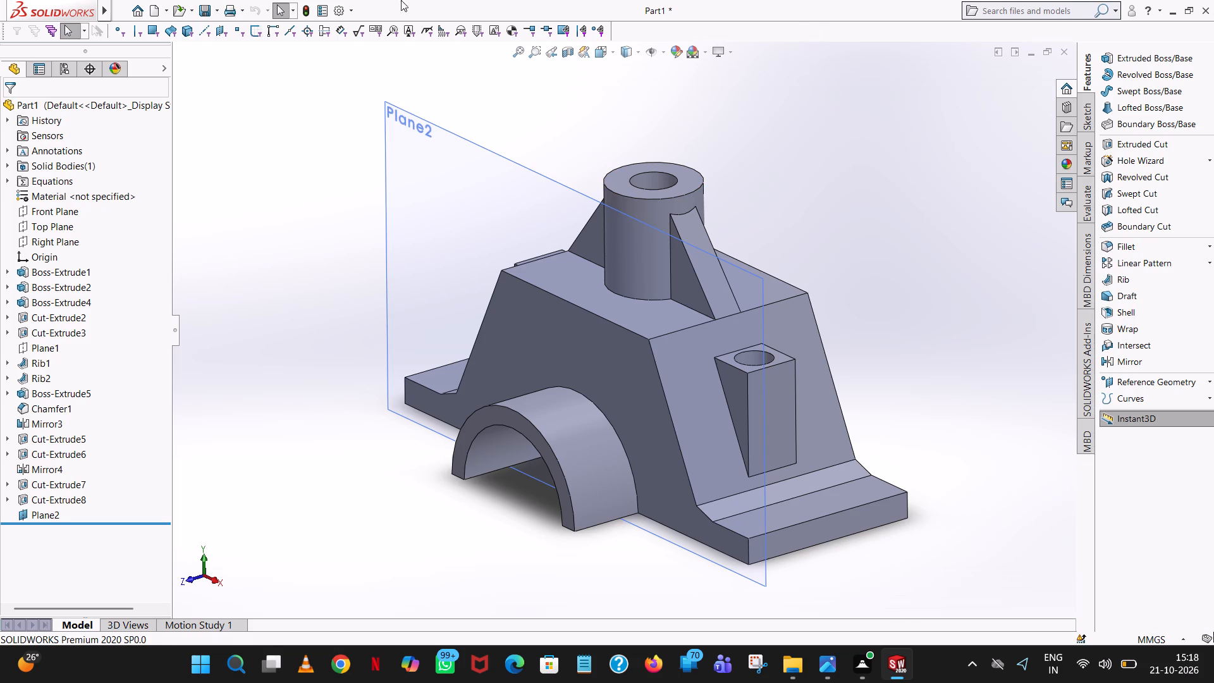
scroll(646, 180, down, 1)
middle_drag(646, 180, 722, 161)
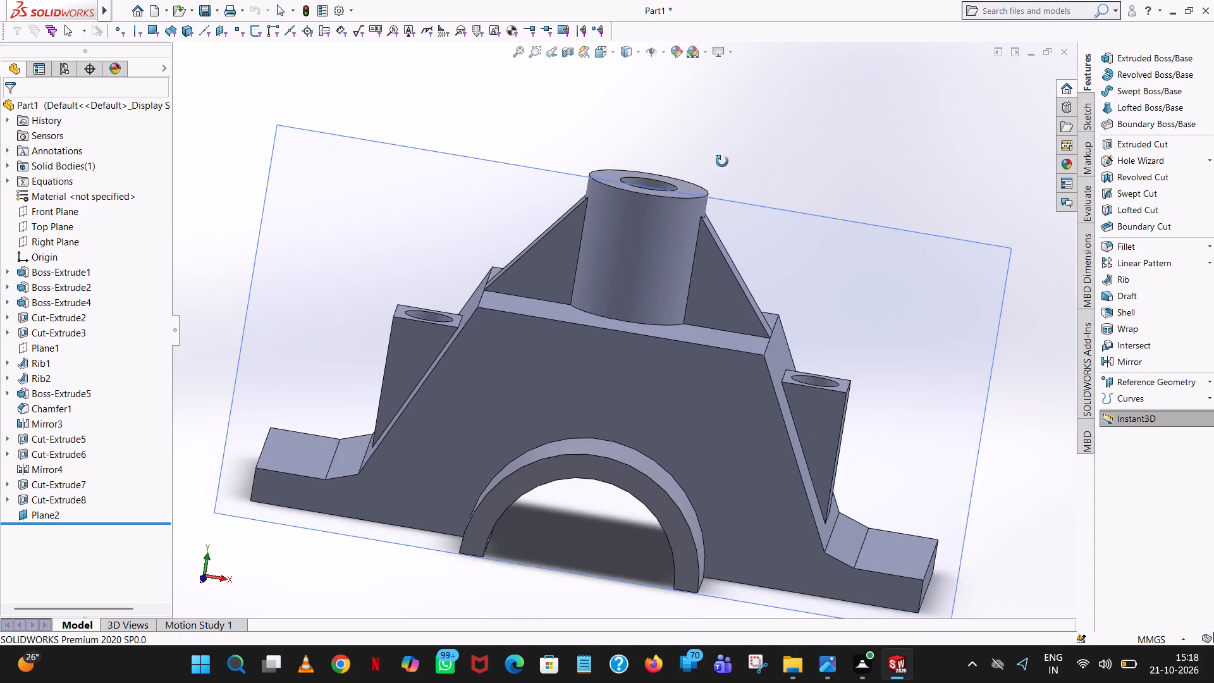
middle_drag(722, 161, 748, 127)
scroll(749, 131, up, 1)
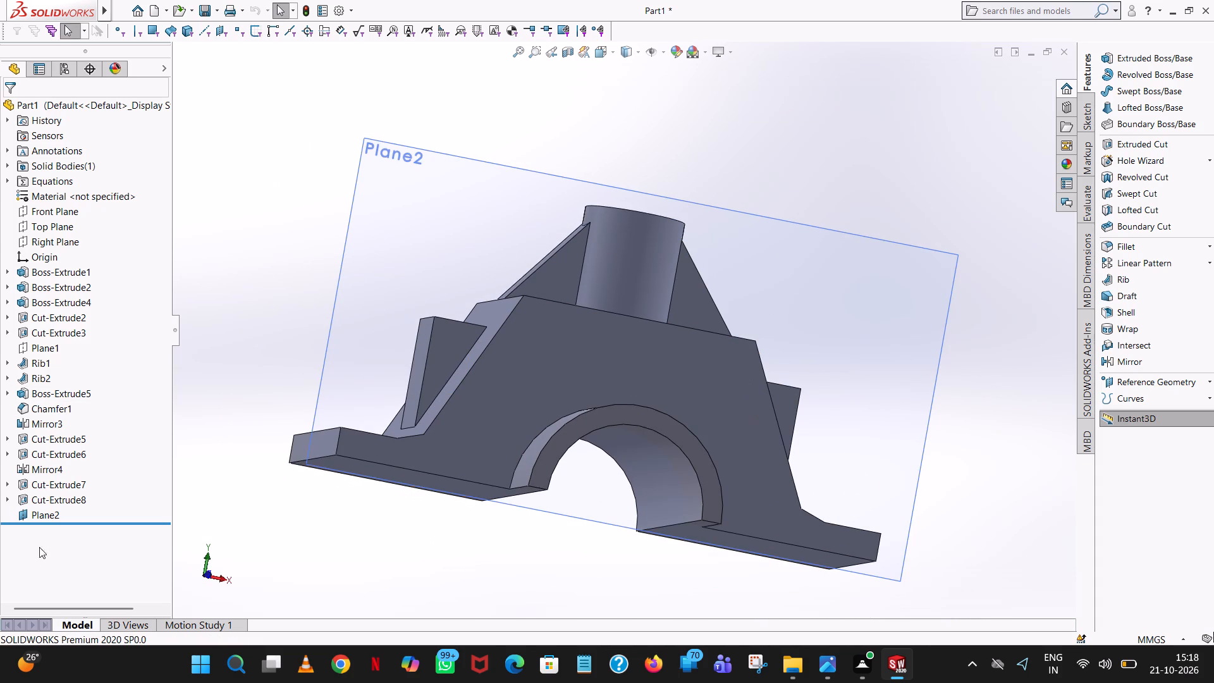
click(52, 519)
click(63, 502)
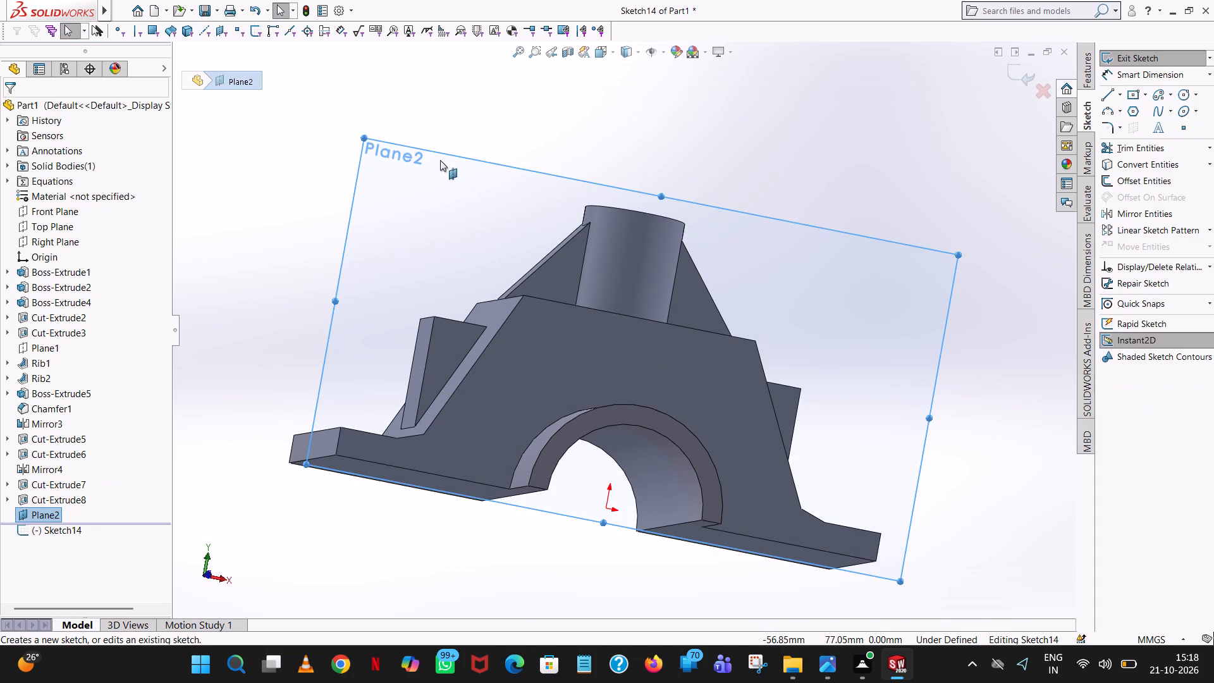
click(610, 53)
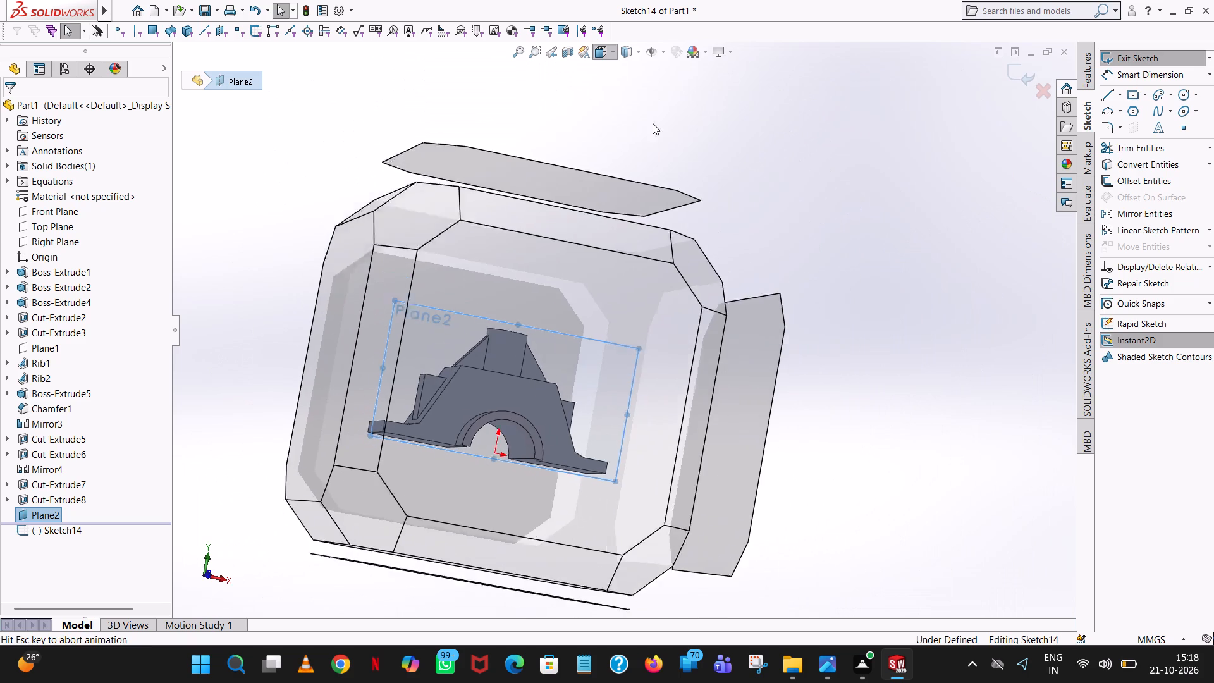
click(666, 122)
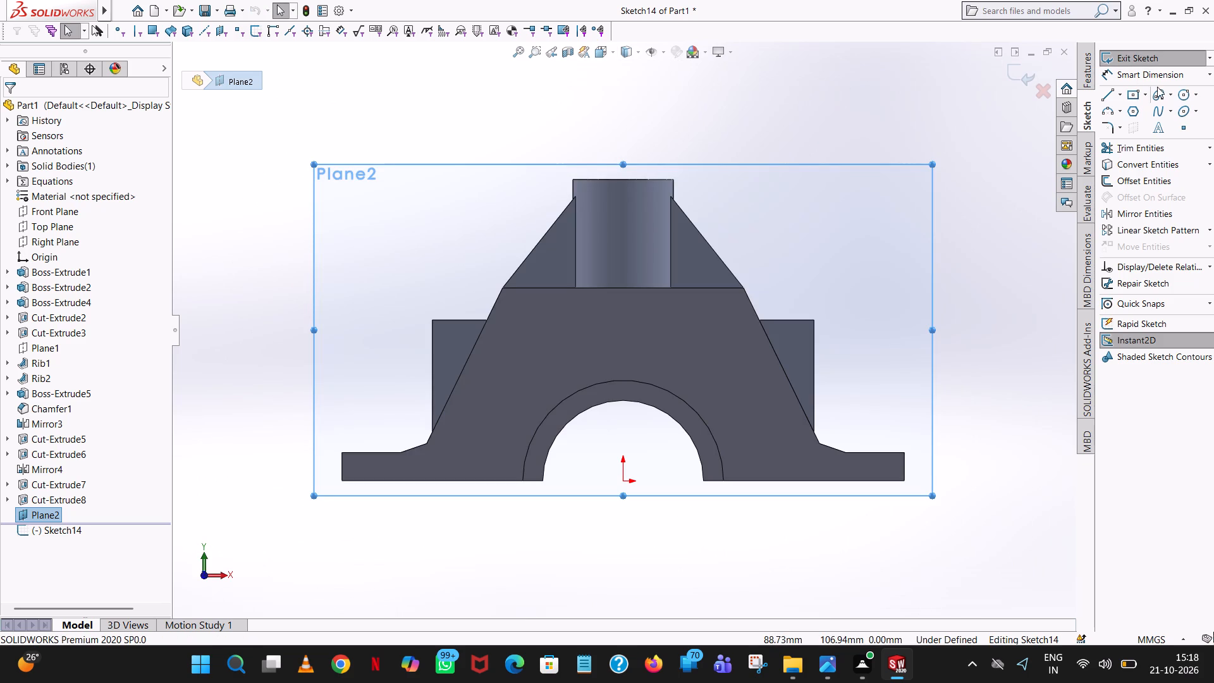
click(1179, 92)
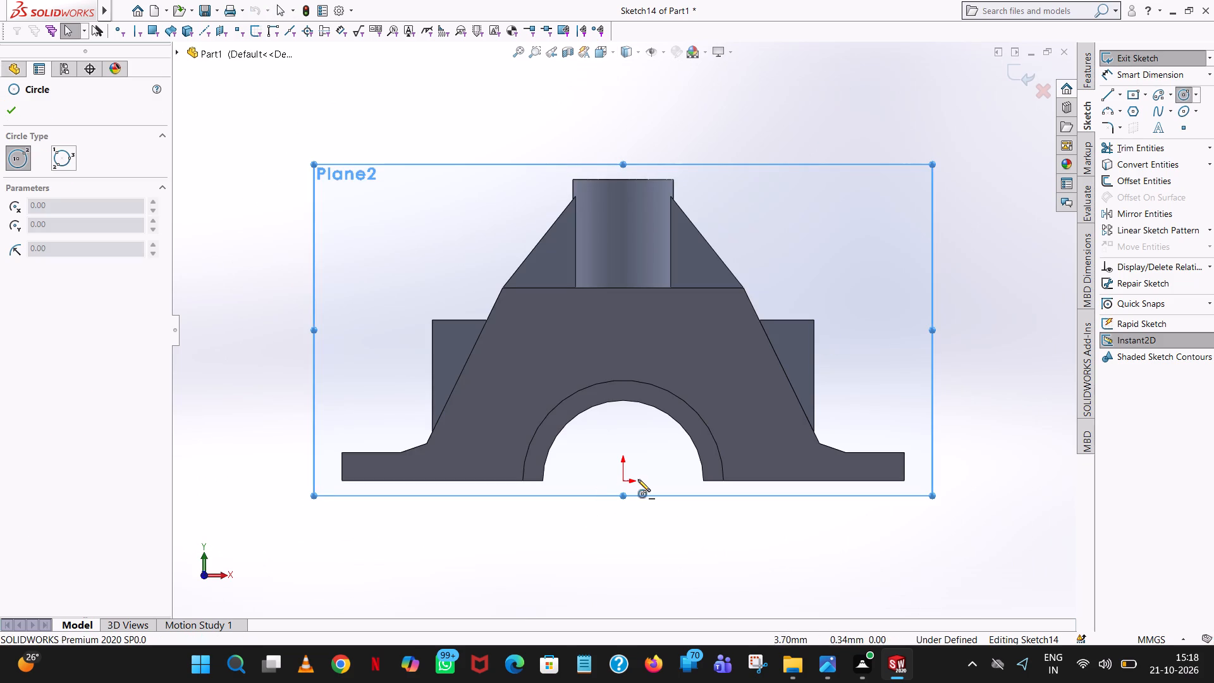
click(623, 483)
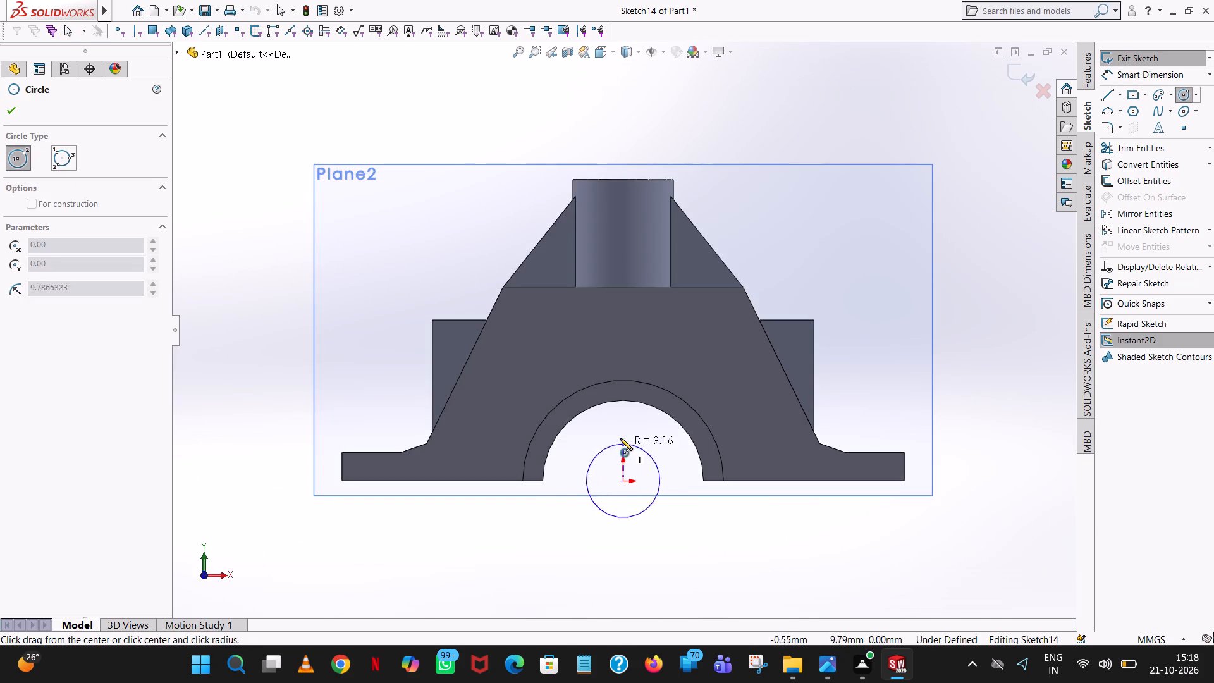
click(617, 398)
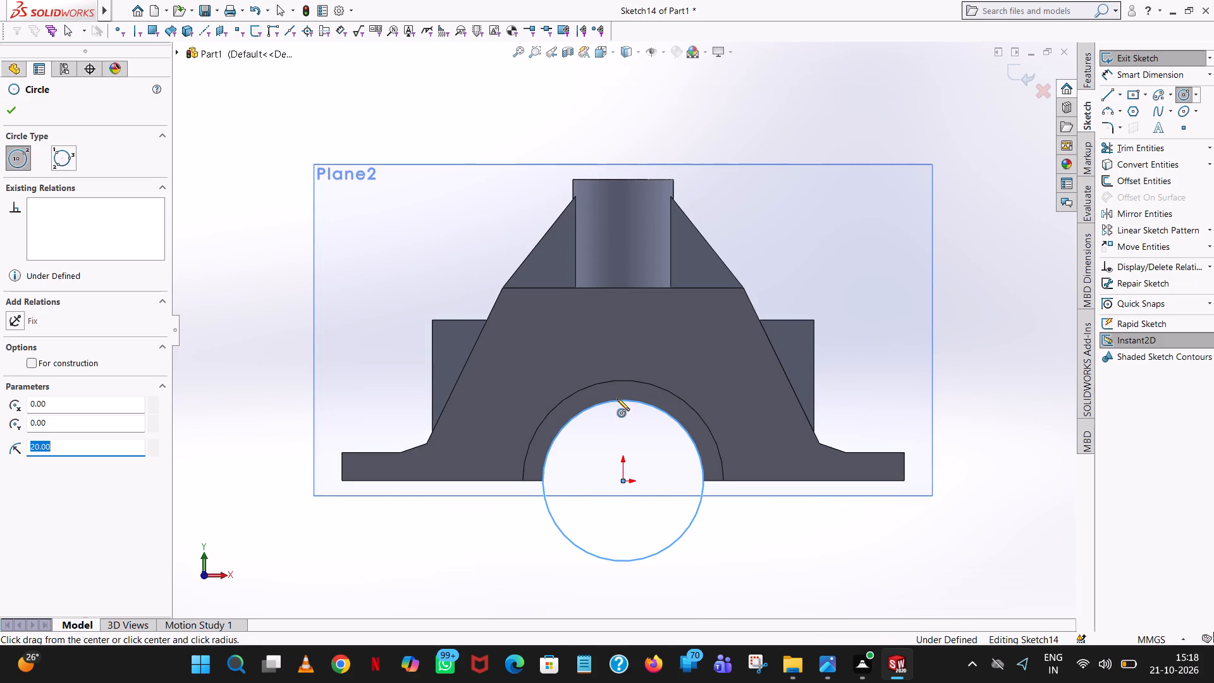
right_click(880, 81)
click(909, 91)
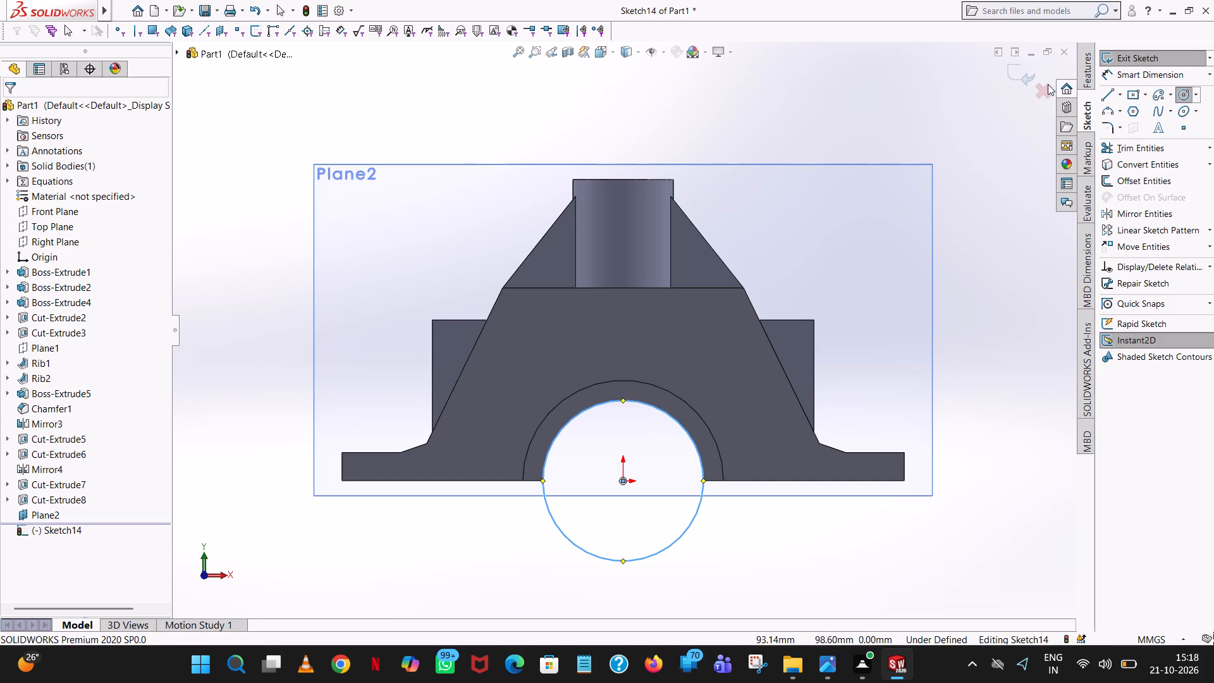
Draw a second, concentric circle centred on the origin with a radius of 12.5 mm.
click(1185, 95)
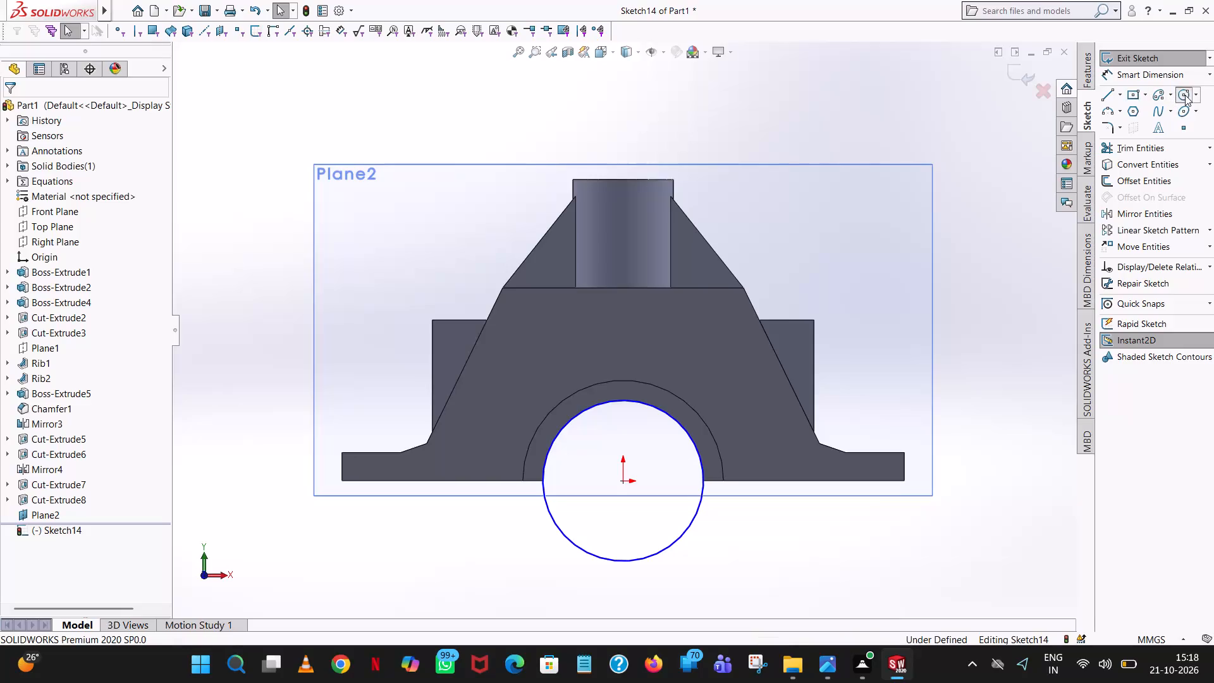
click(622, 481)
click(627, 428)
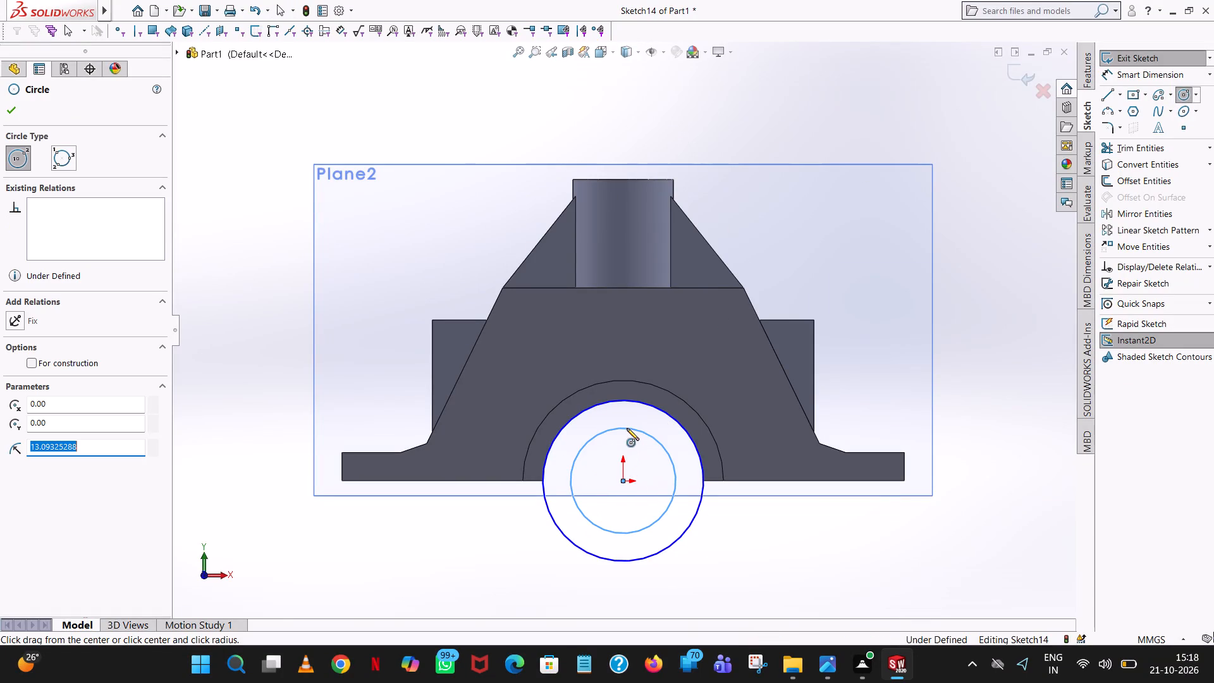
text(17.25)
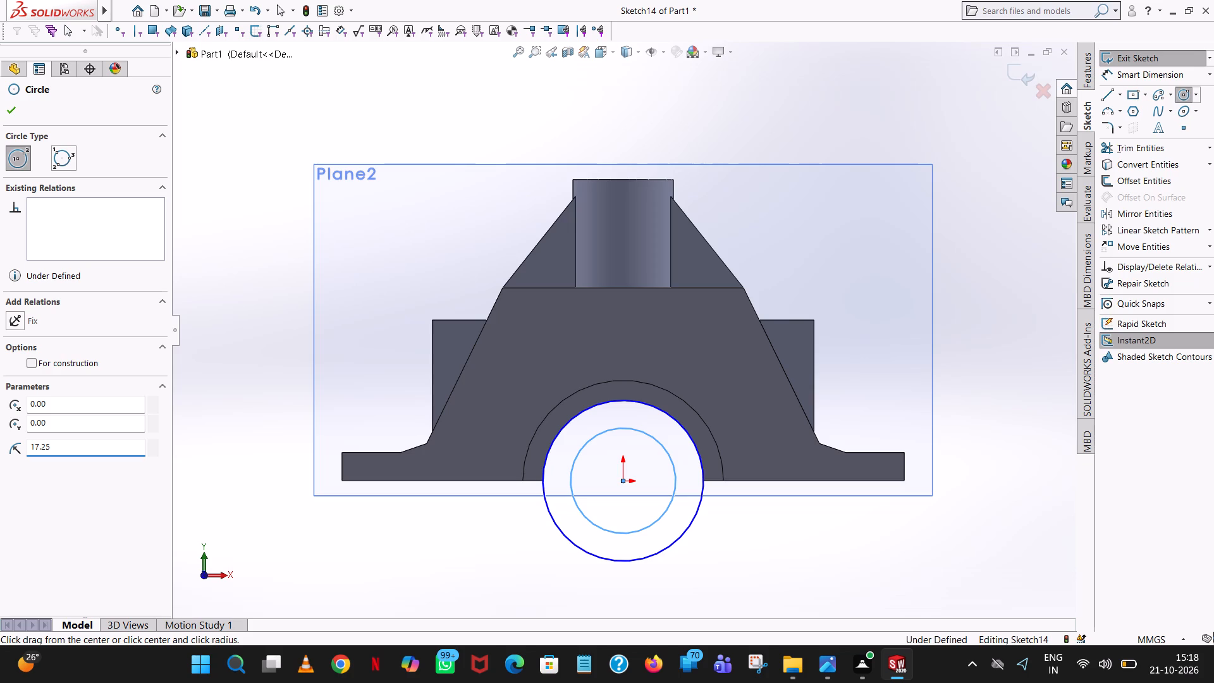
key(BackSpace)
key(BackSpace)
key(5)
key(Return)
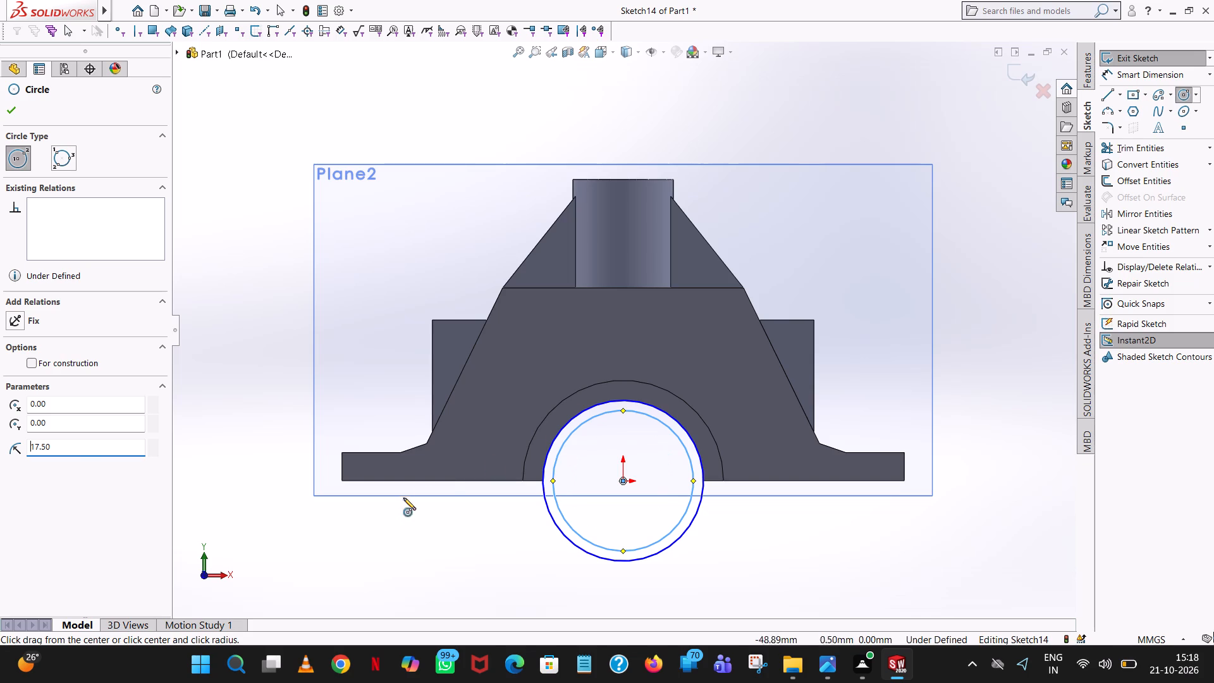
double_click(78, 445)
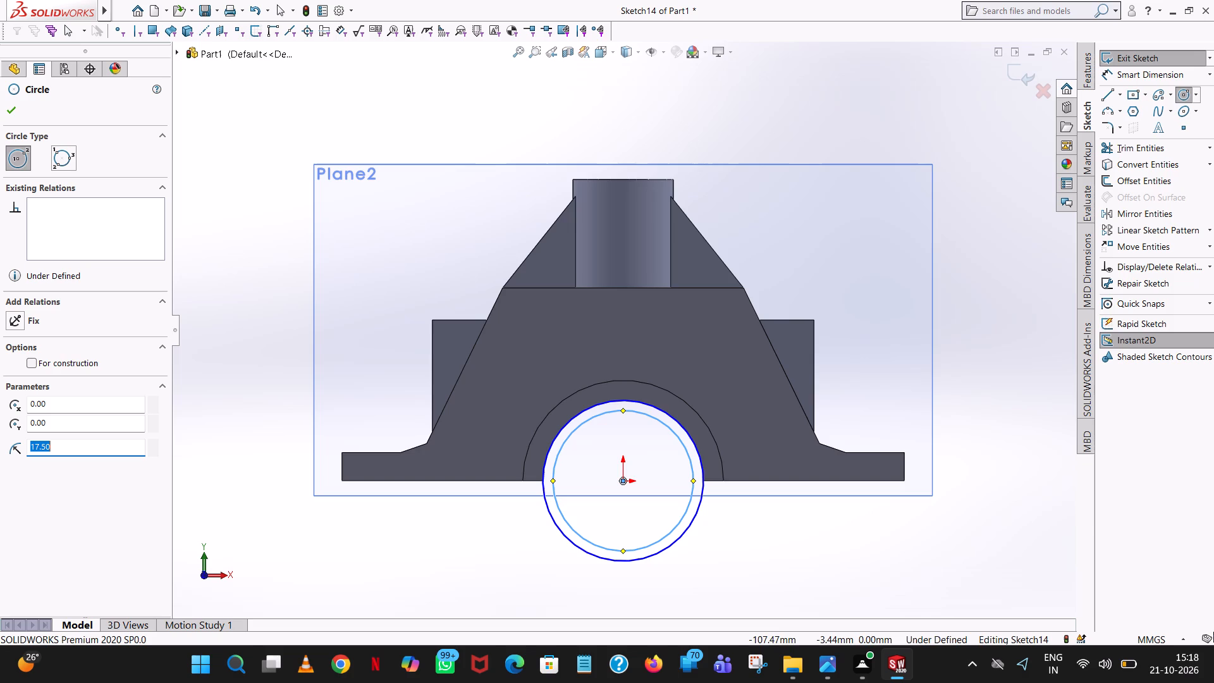
text(12.5)
key(Return)
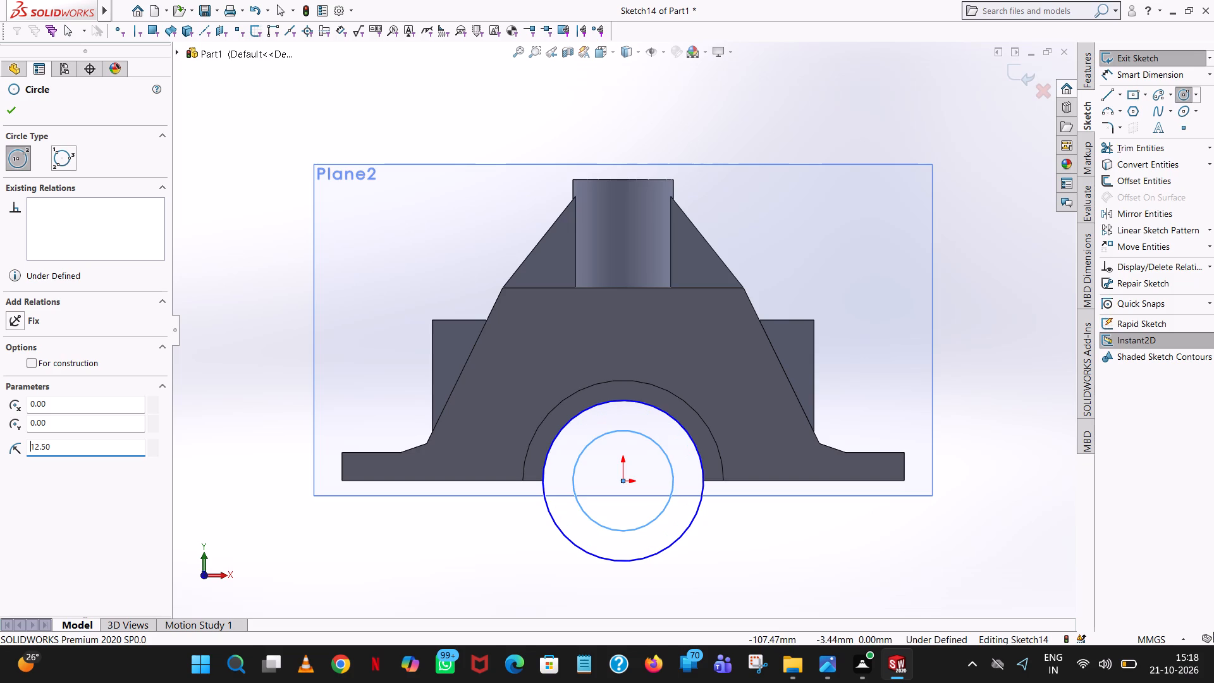
click(15, 111)
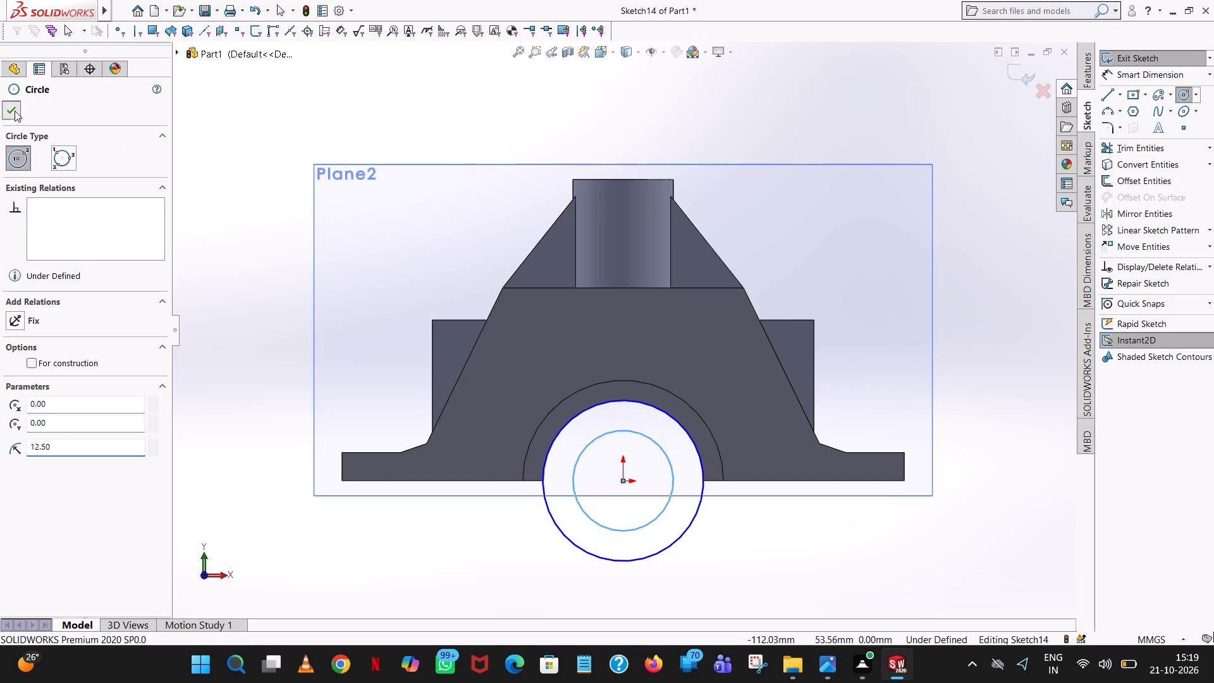
Join the inner and outer circles with a 7.5 mm horizontal line on each side of the origin, level with the body's base.
click(1111, 97)
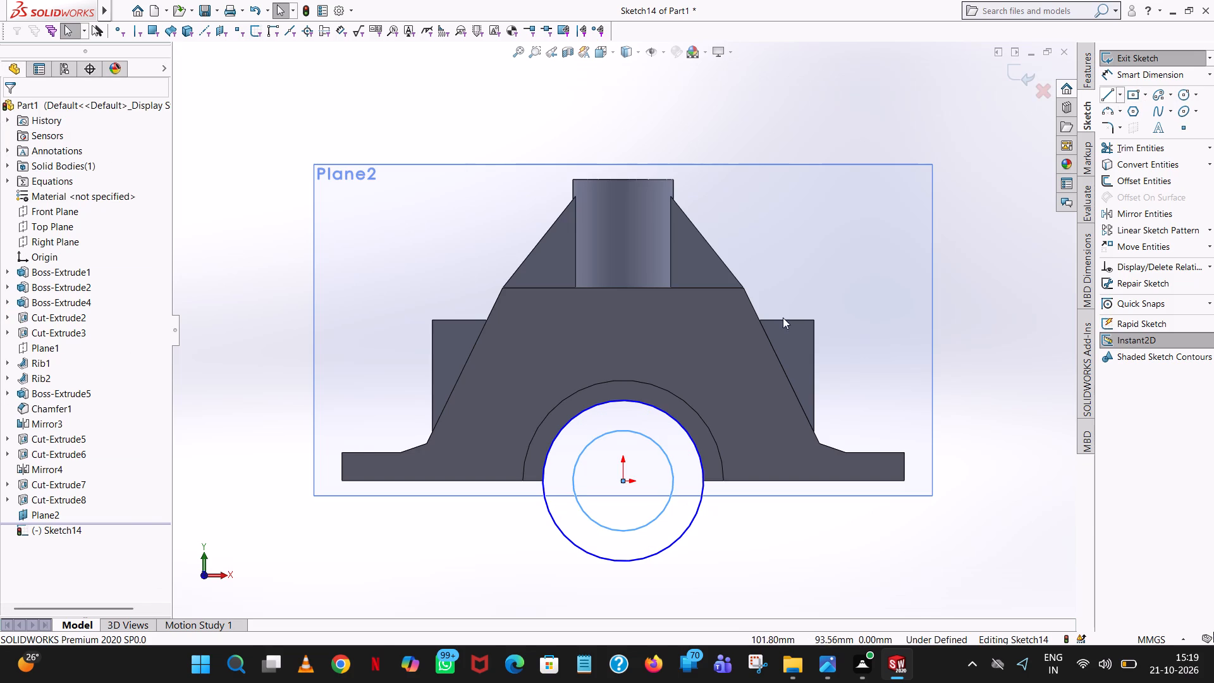
scroll(732, 397, down, 6)
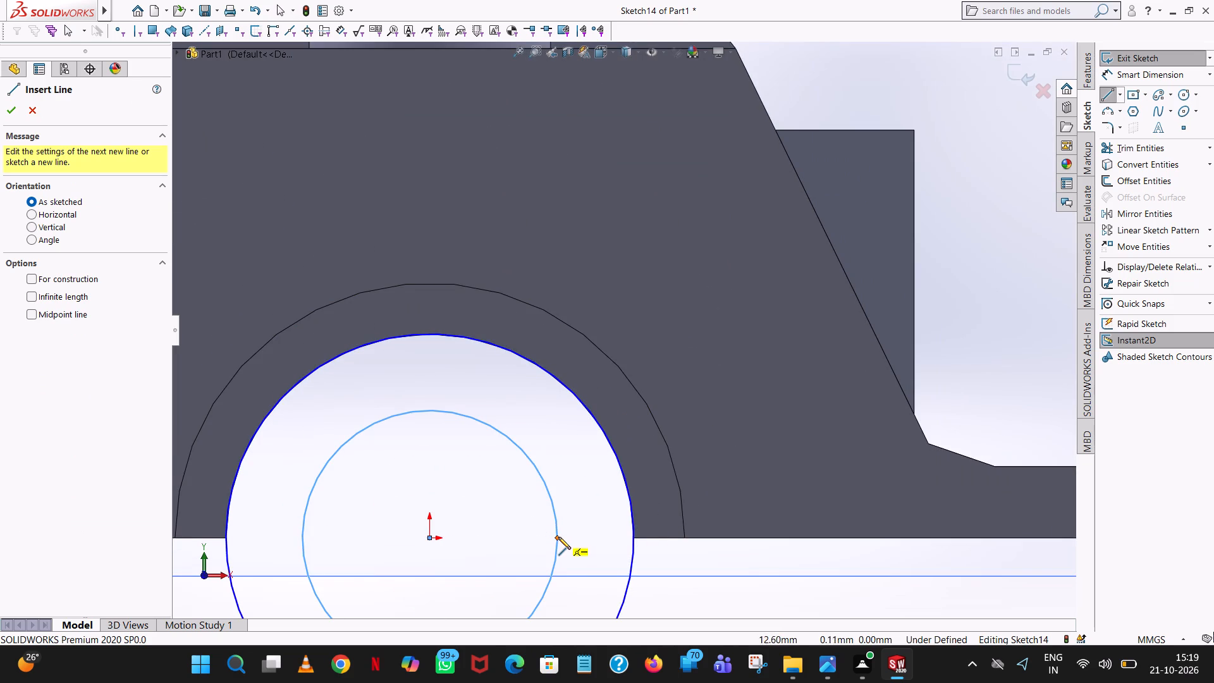
click(558, 536)
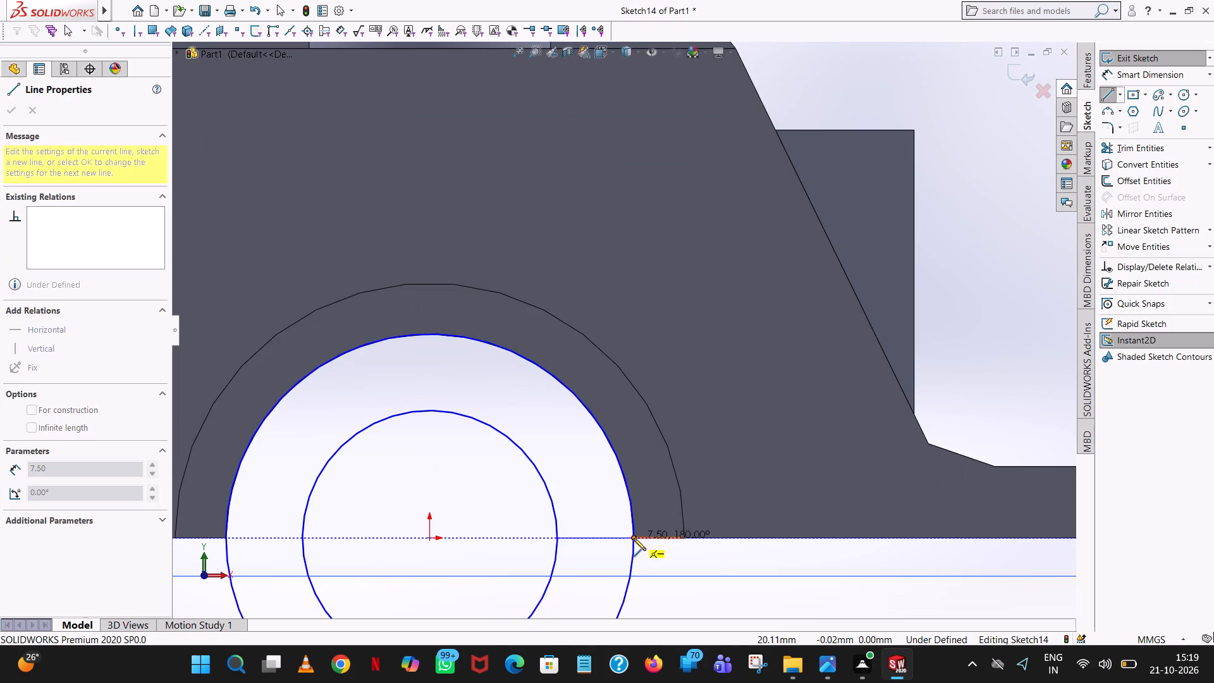
click(634, 538)
right_click(634, 538)
click(665, 543)
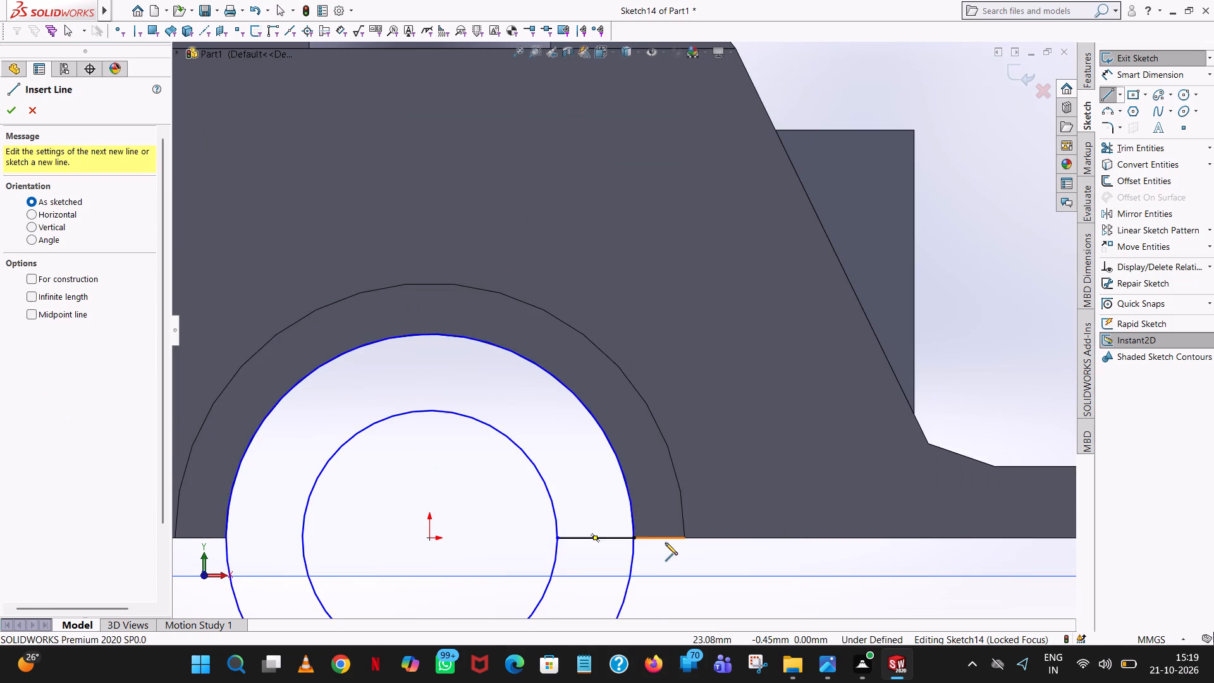
click(226, 538)
click(300, 537)
right_click(300, 537)
click(342, 529)
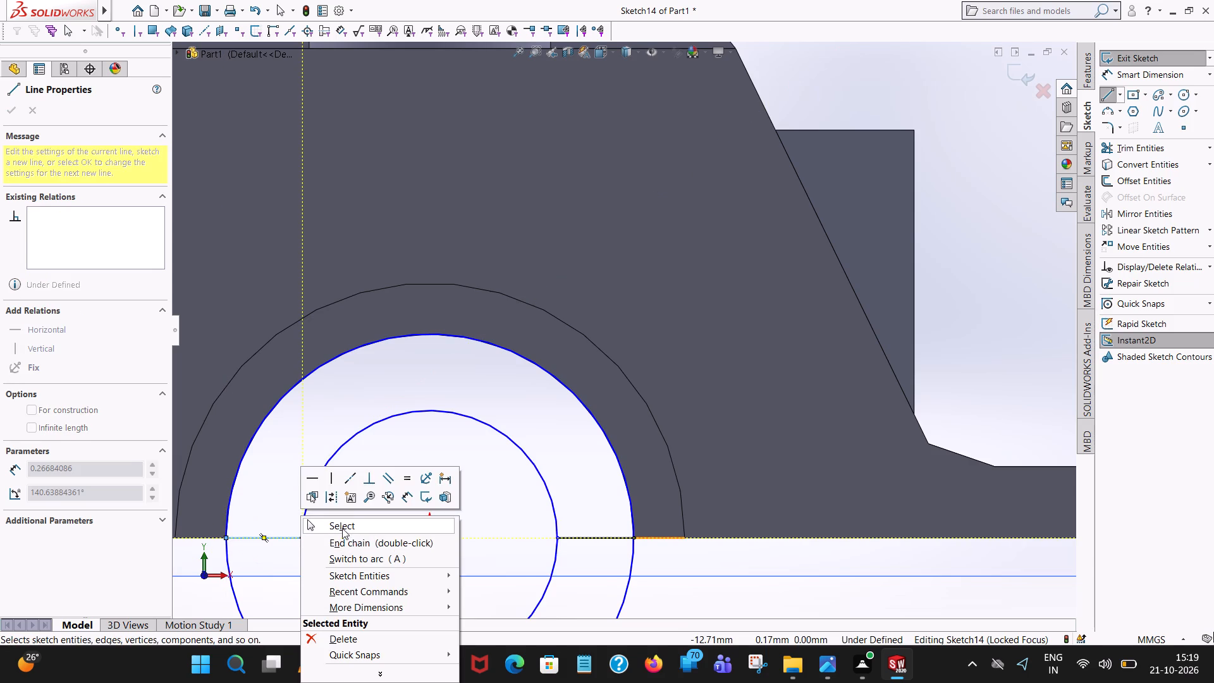
scroll(443, 508, up, 7)
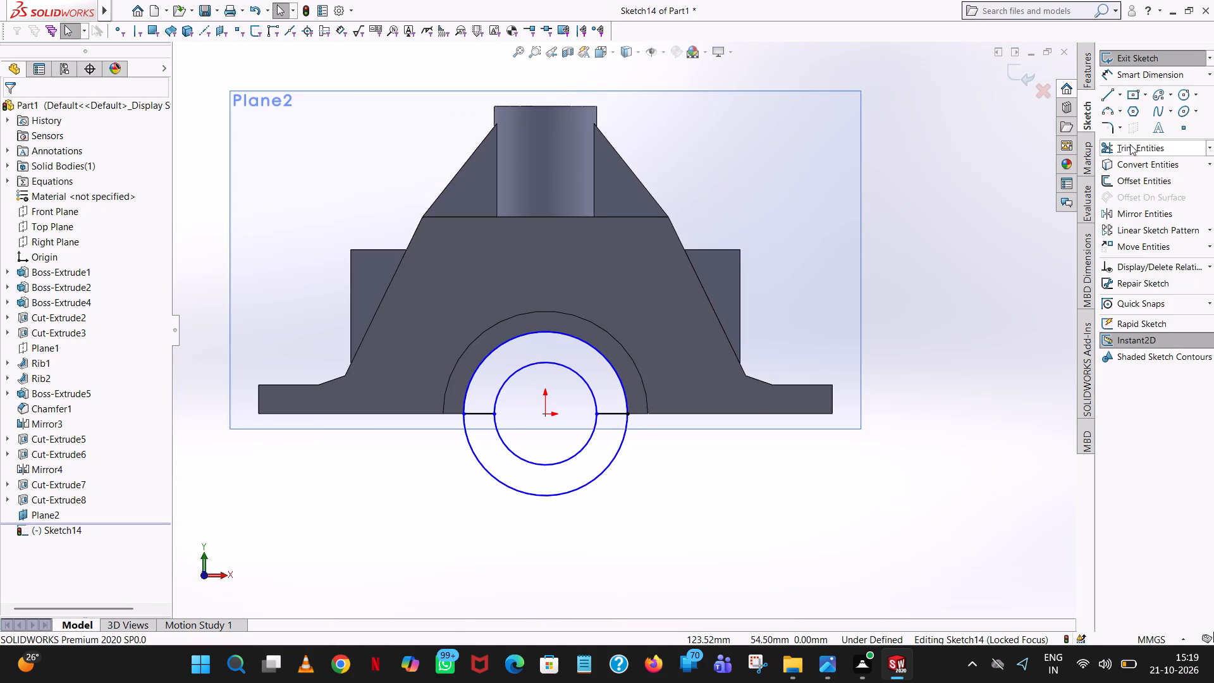
Trim away the lower halves of both circles to leave a closed half-ring profile.
click(1130, 145)
click(608, 465)
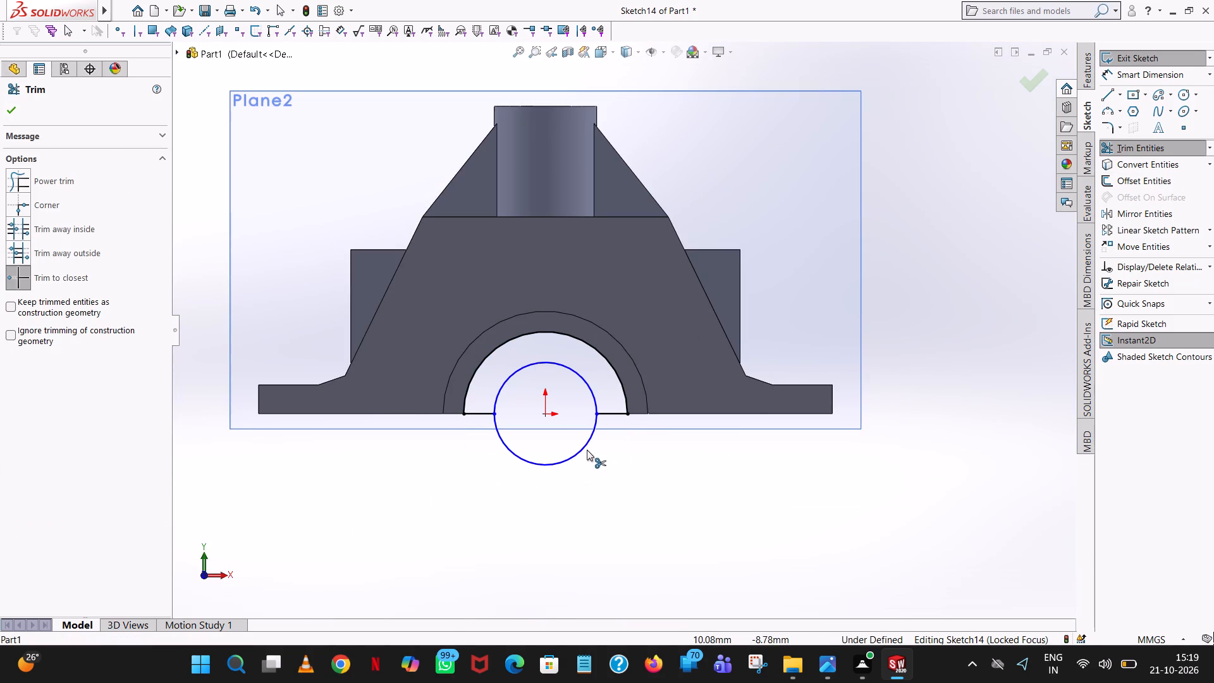
click(587, 450)
scroll(585, 445, up, 1)
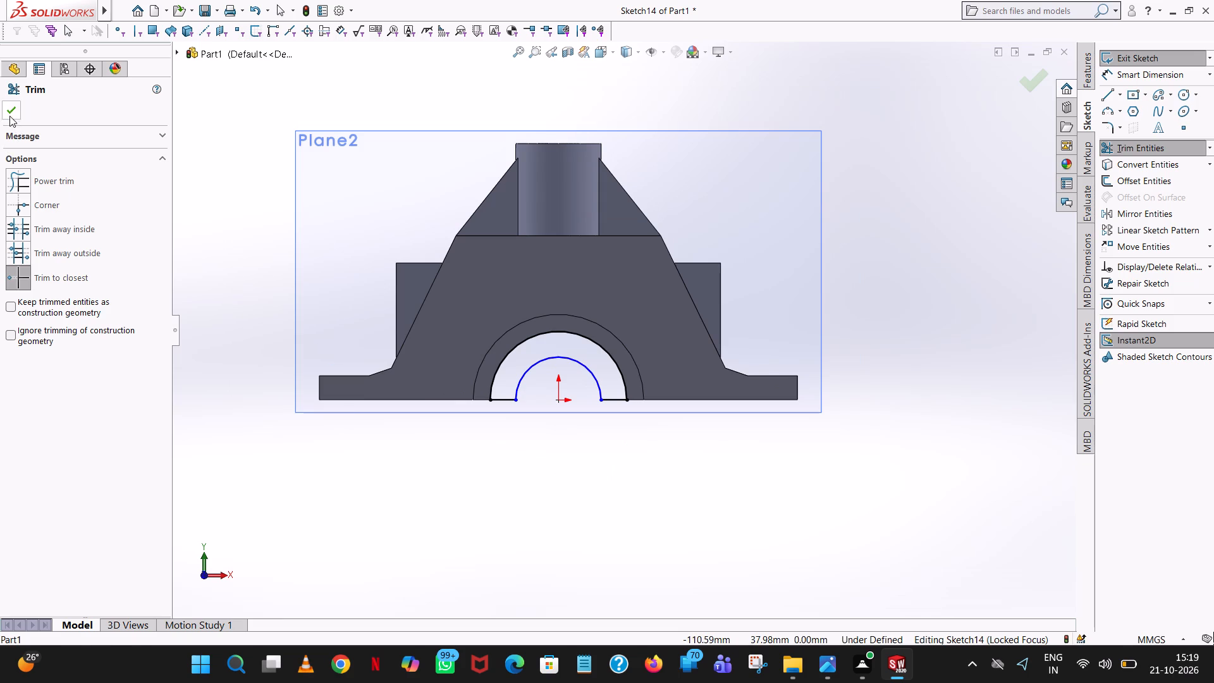
click(8, 112)
Dimension the inner arc of the half-ring profile with a 12.5 mm radius.
middle_drag(653, 260, 602, 276)
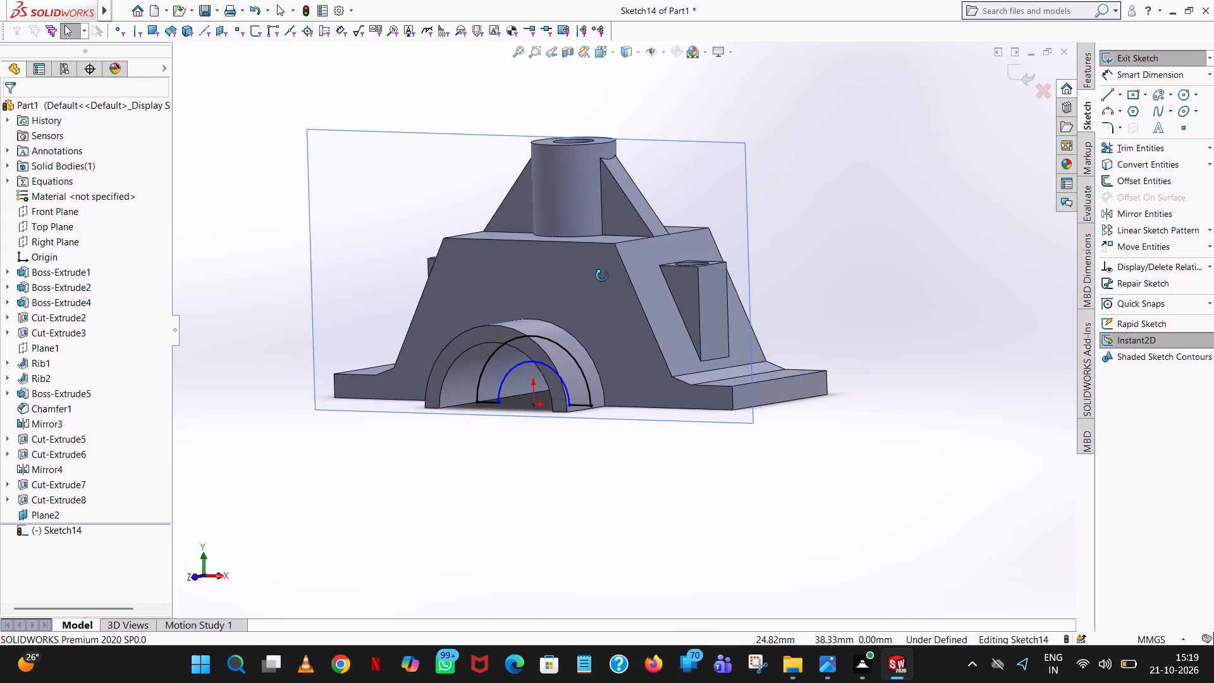
middle_drag(602, 276, 652, 274)
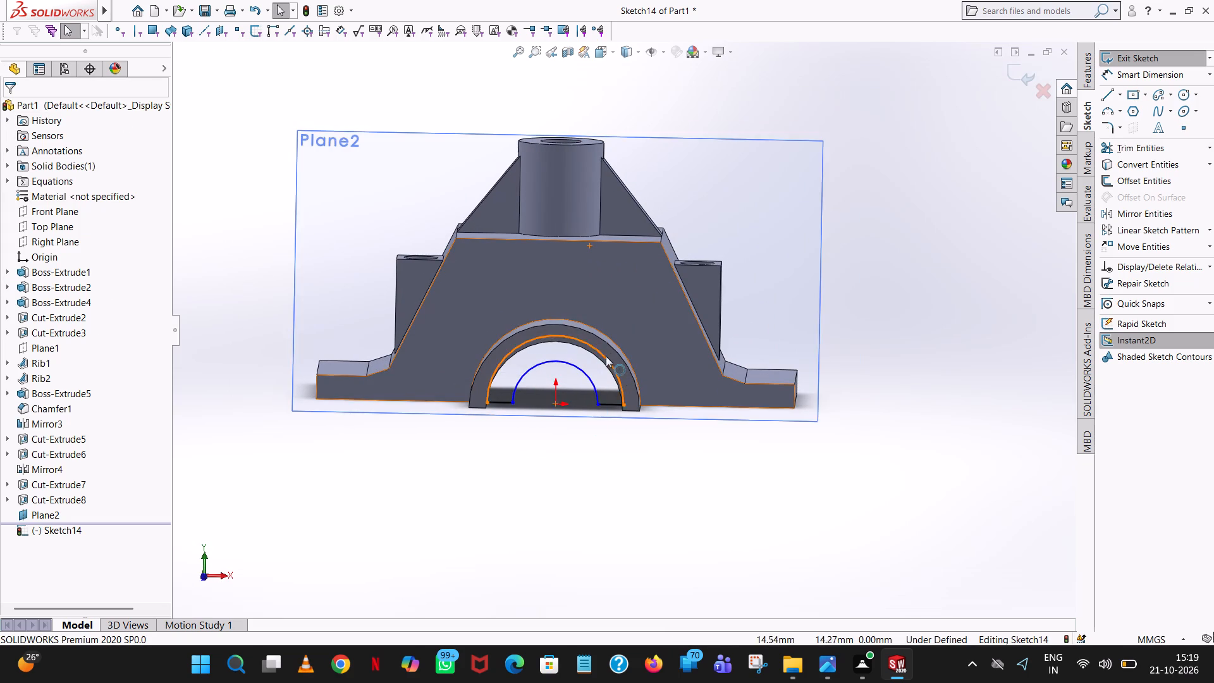
click(1138, 77)
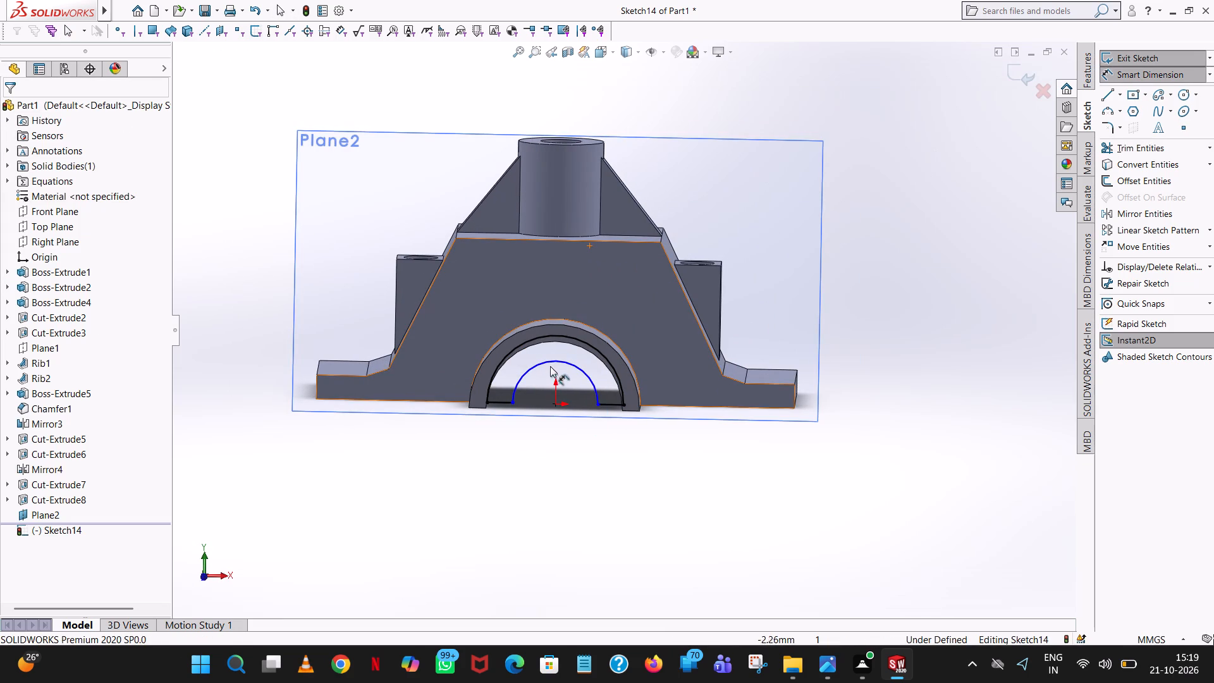
click(559, 360)
click(806, 176)
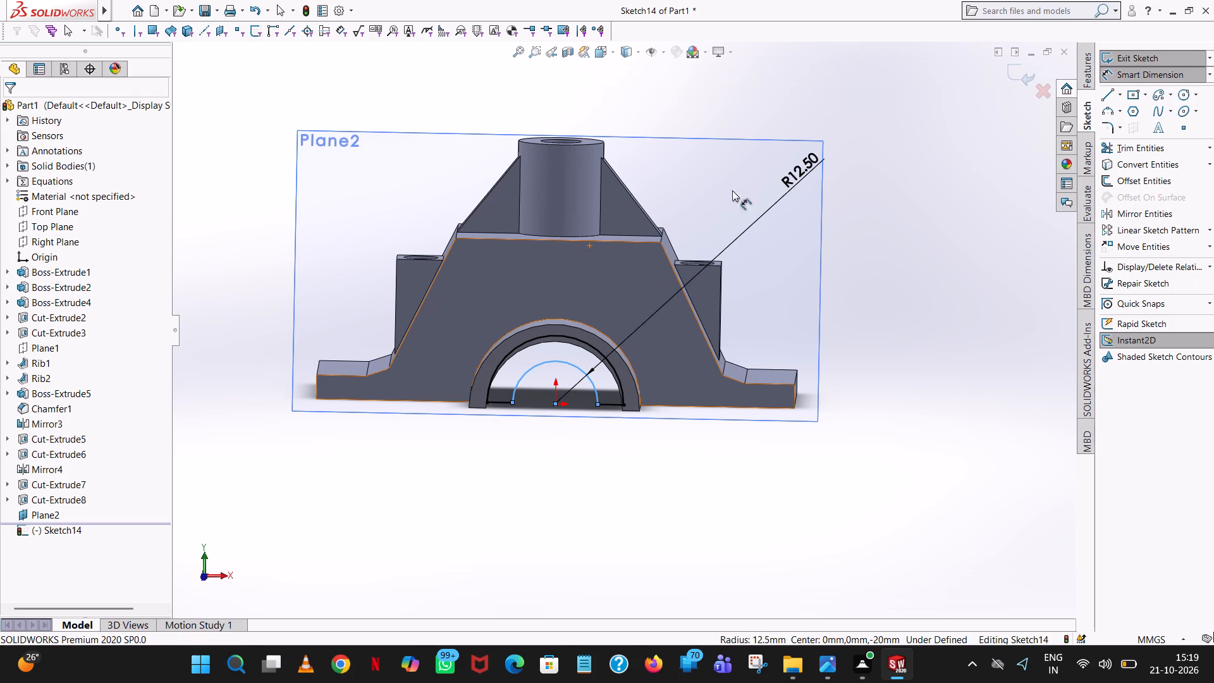
click(747, 156)
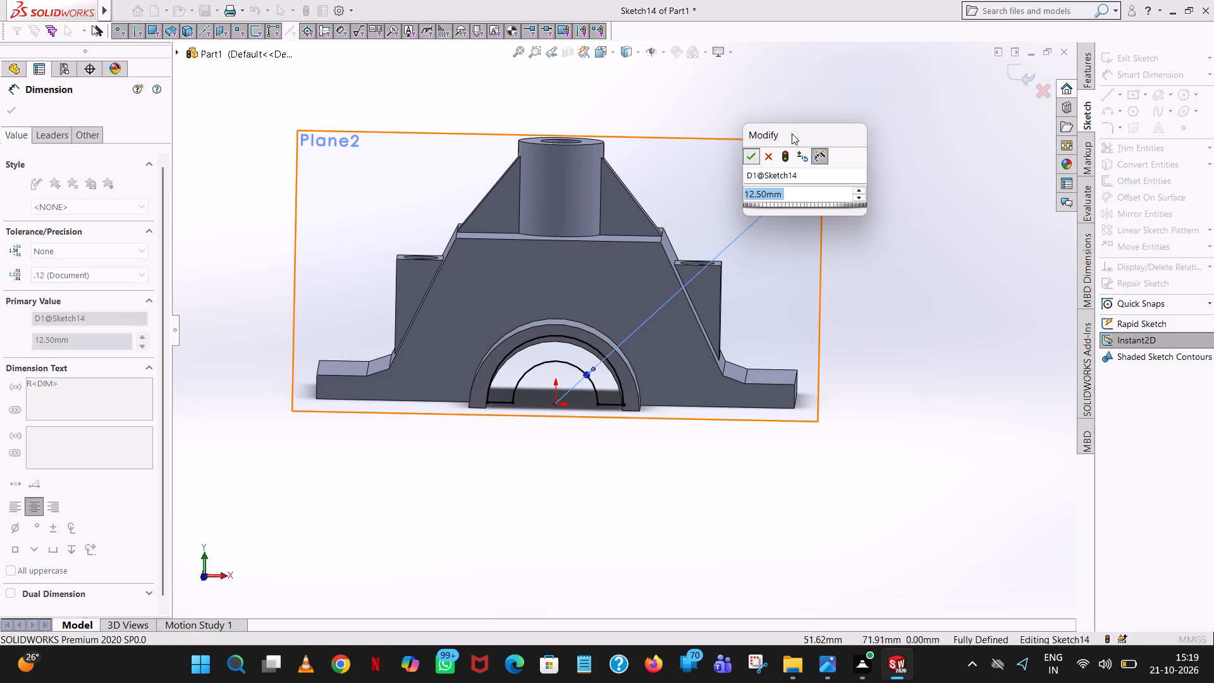
click(874, 111)
Extrude the inner half-ring profile 50 mm into the body, with the direction reversed and the result merged.
middle_drag(873, 114, 807, 159)
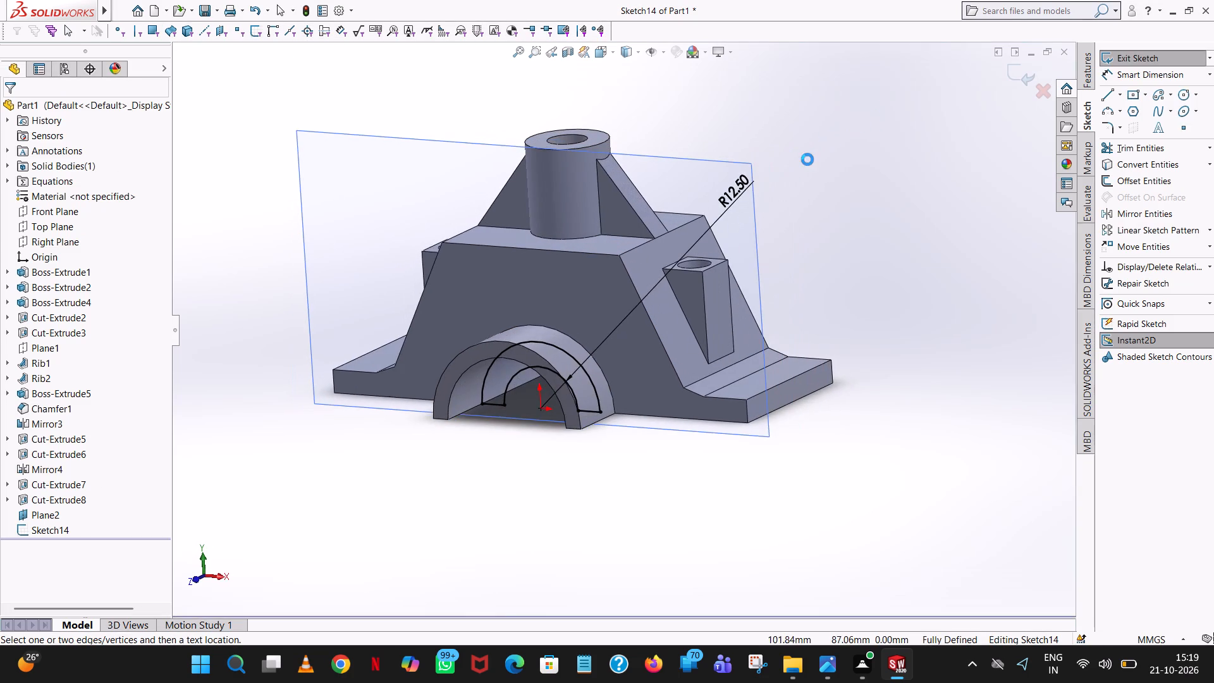
middle_drag(807, 159, 794, 207)
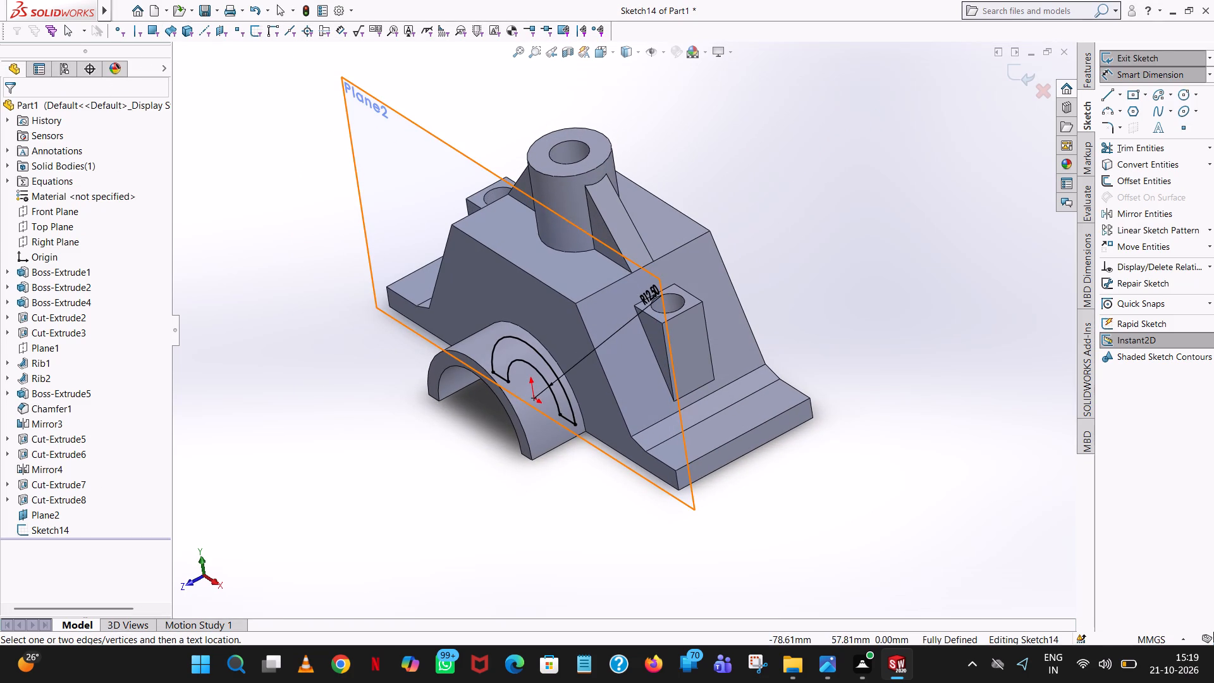
click(1088, 66)
click(1132, 54)
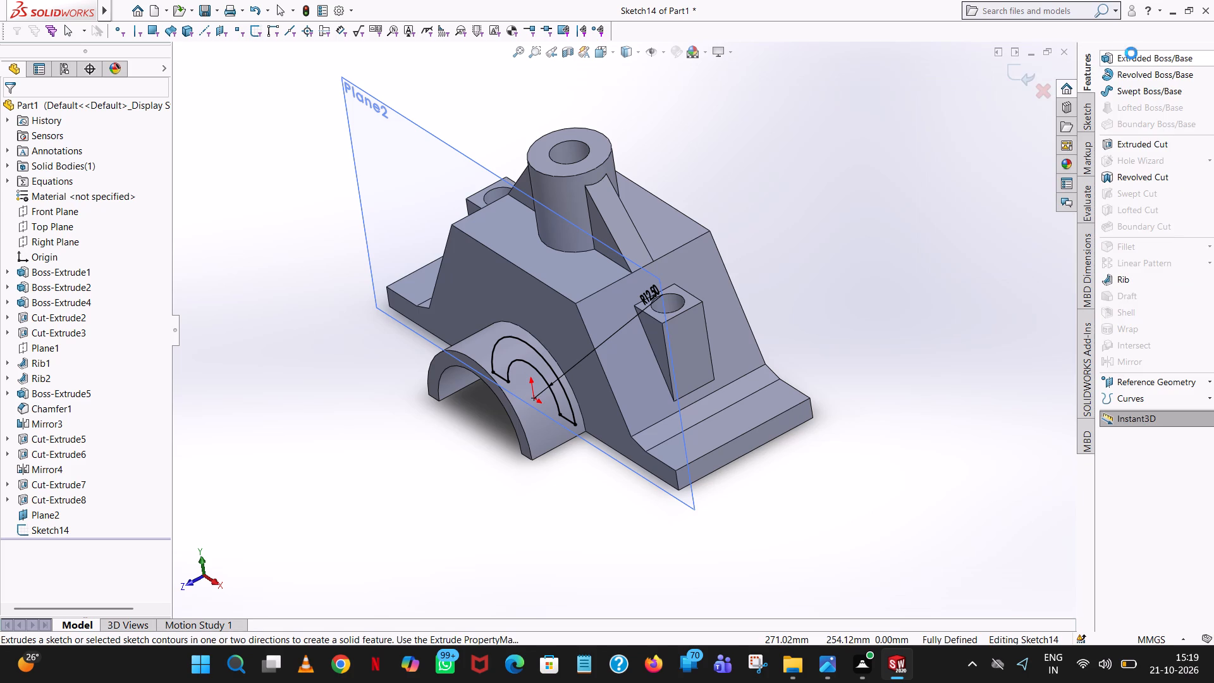
scroll(617, 338, up, 1)
middle_drag(617, 338, 628, 308)
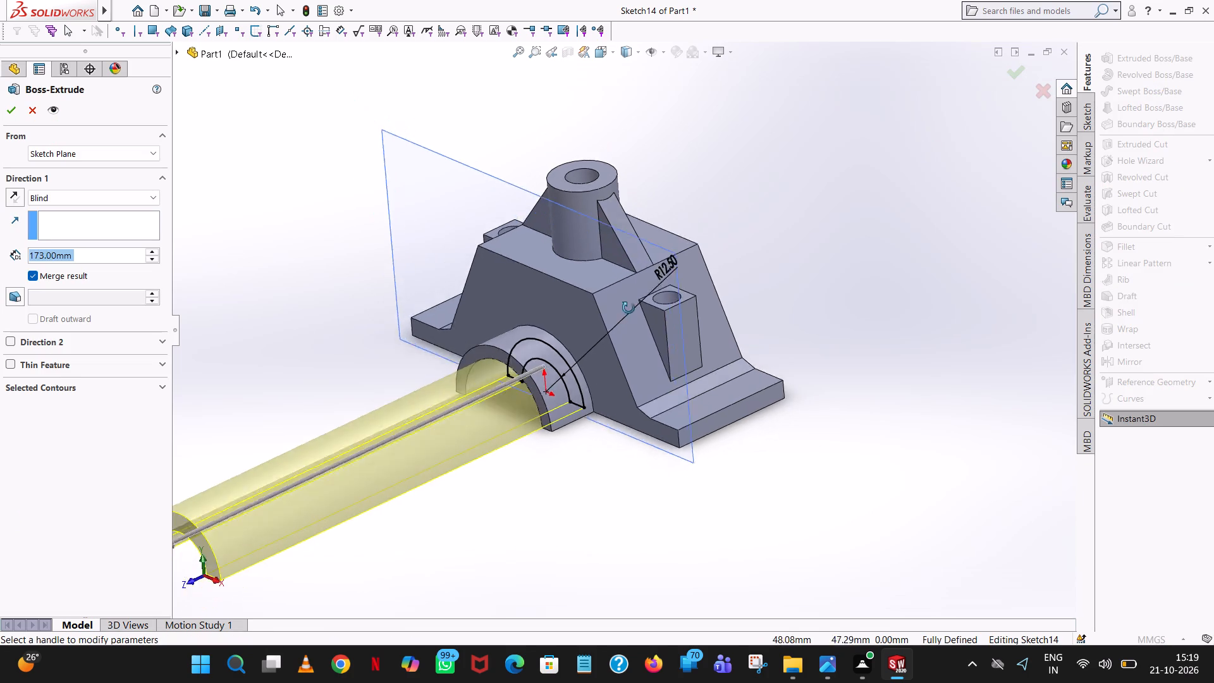
middle_drag(628, 308, 699, 249)
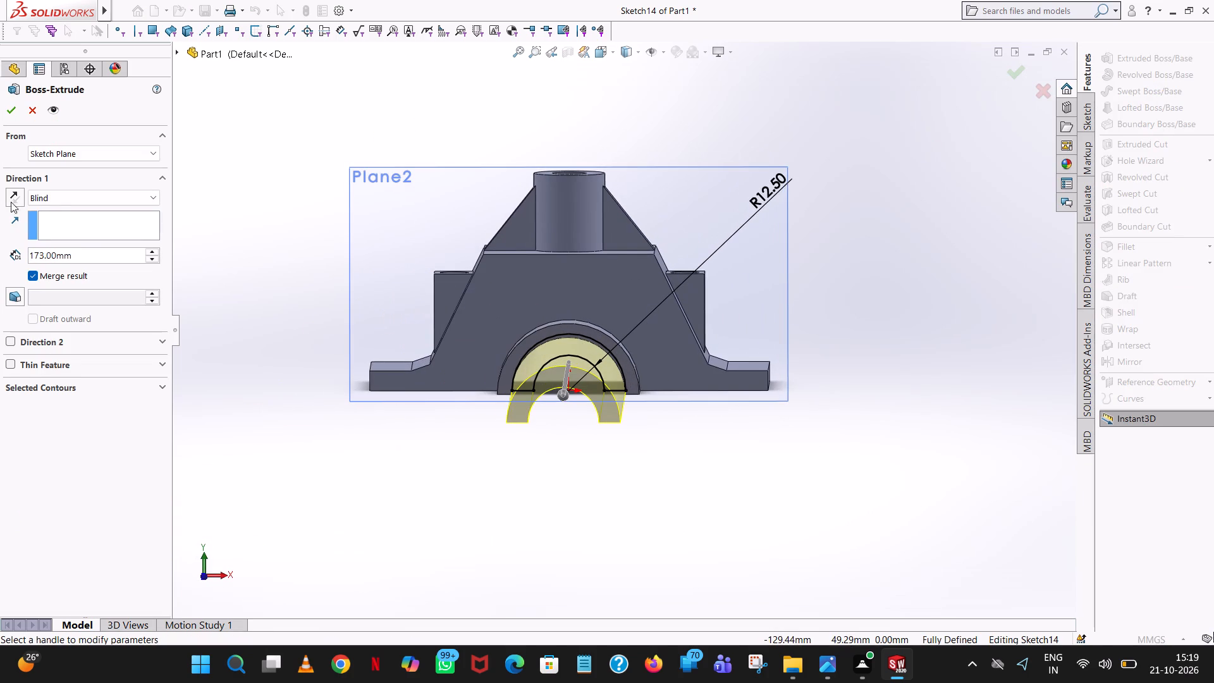
click(8, 191)
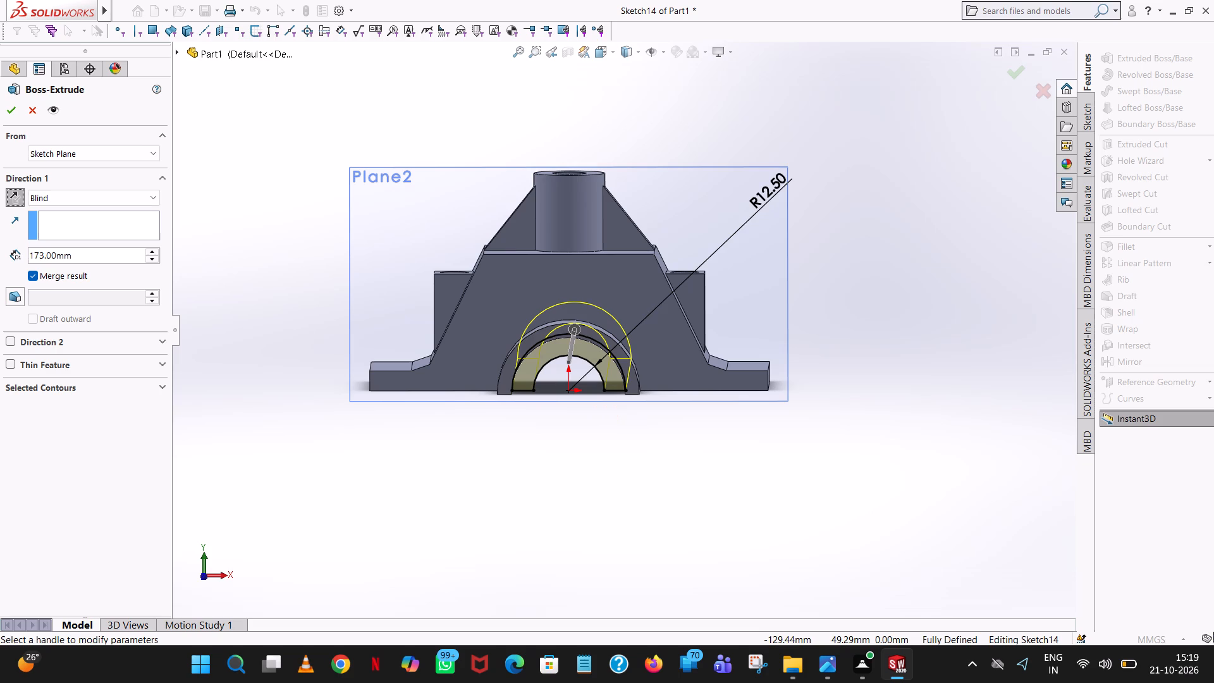
double_click(87, 254)
scroll(1139, 174, up, 1)
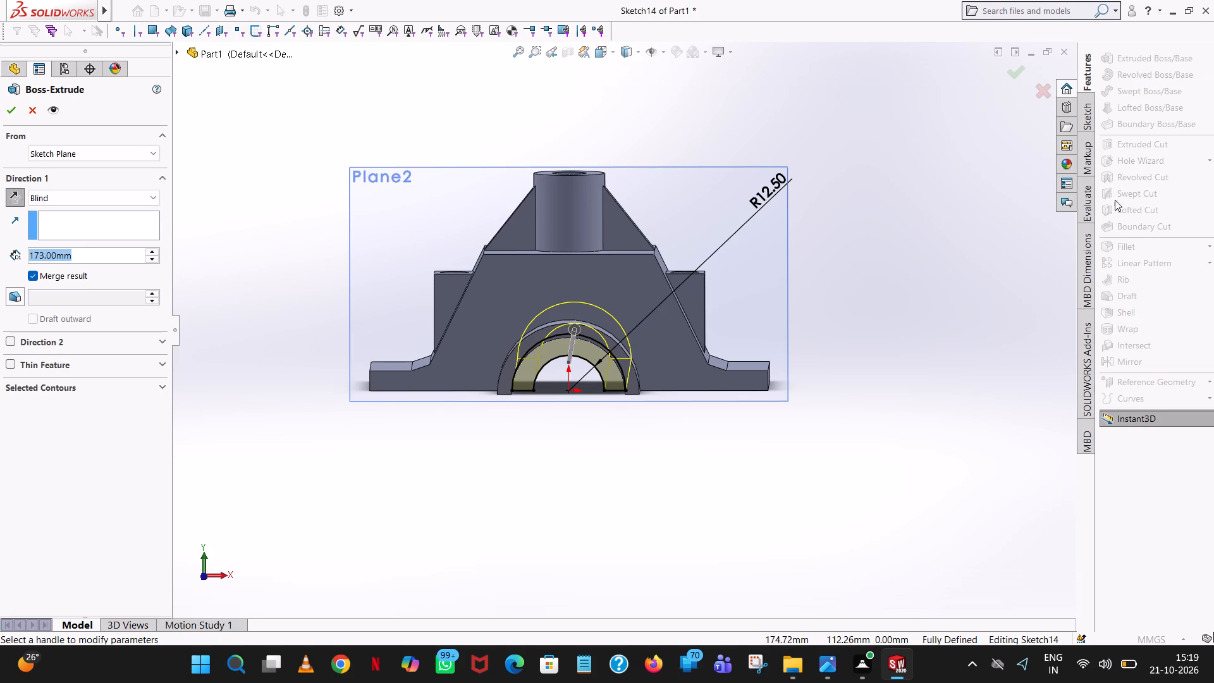
middle_drag(787, 246, 675, 359)
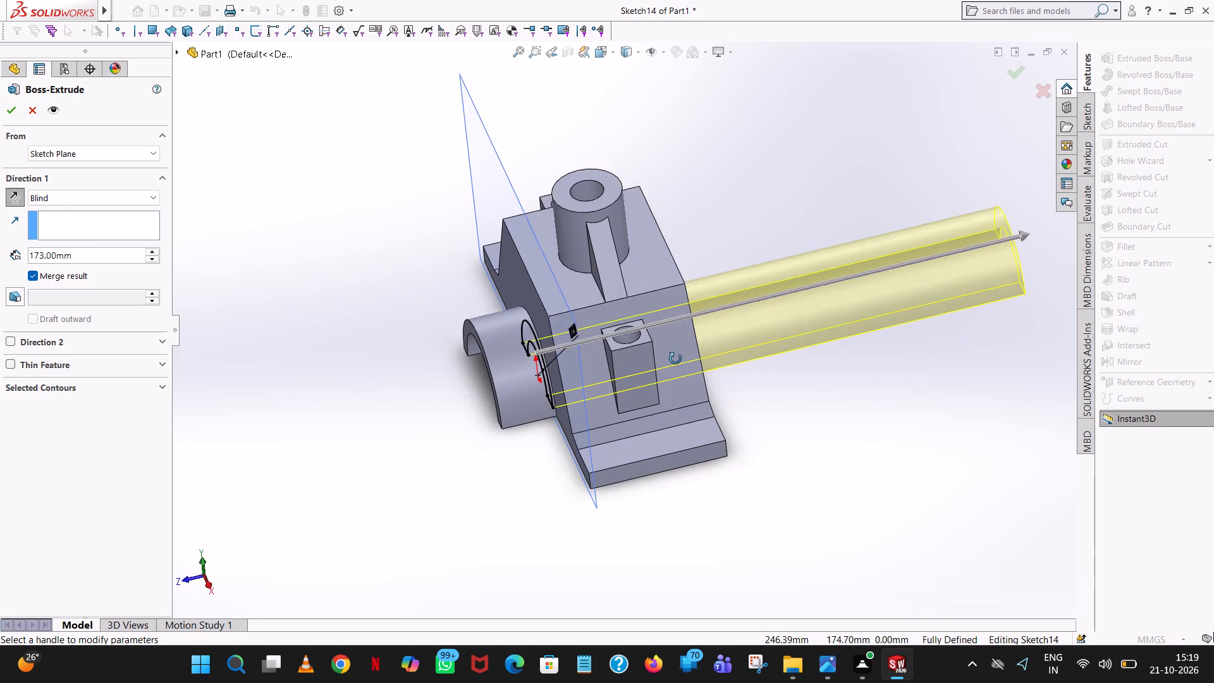
middle_drag(675, 359, 677, 362)
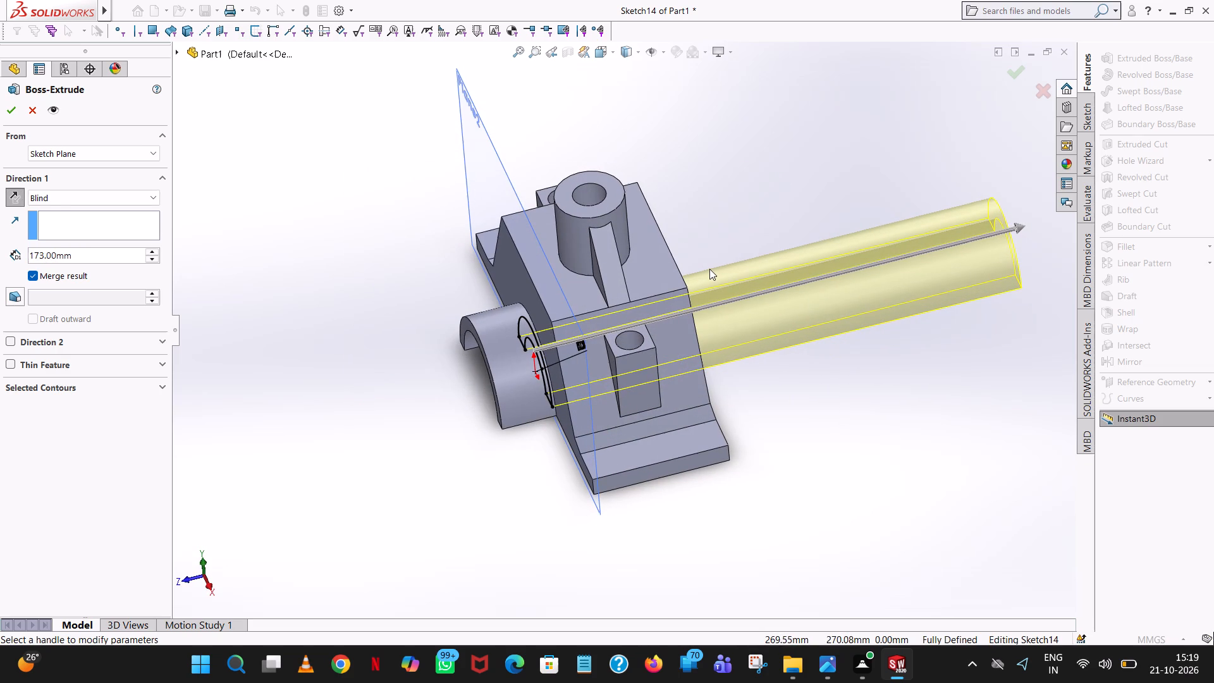
double_click(93, 252)
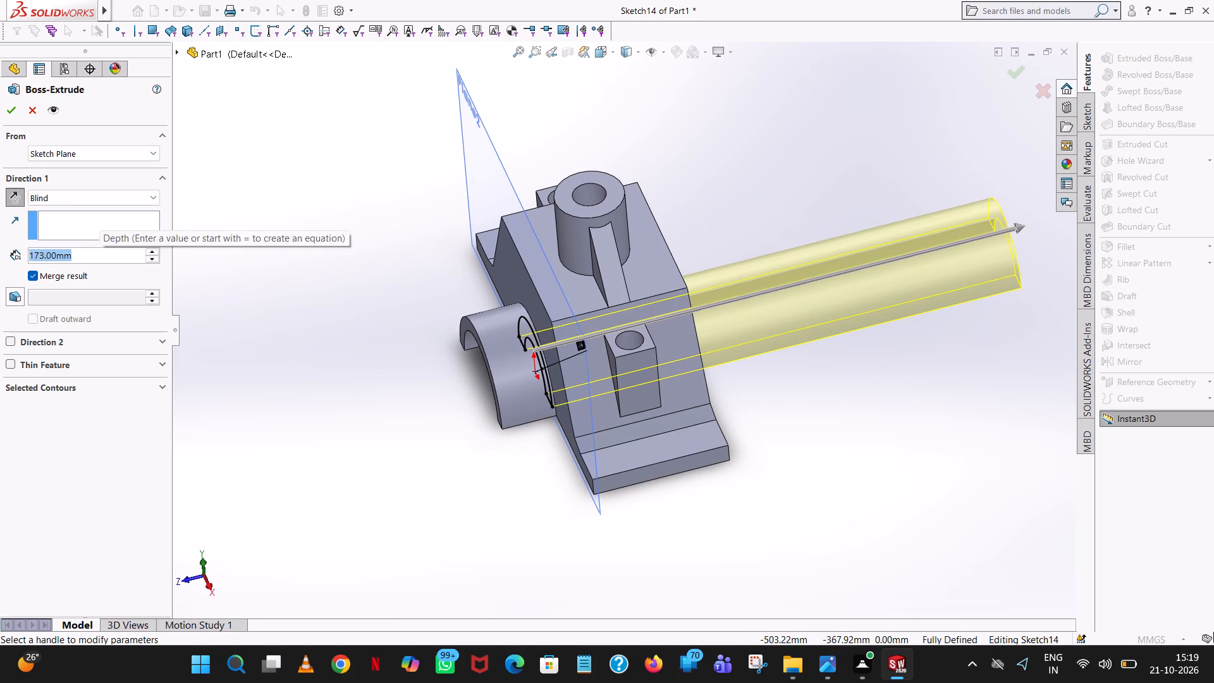
text(50)
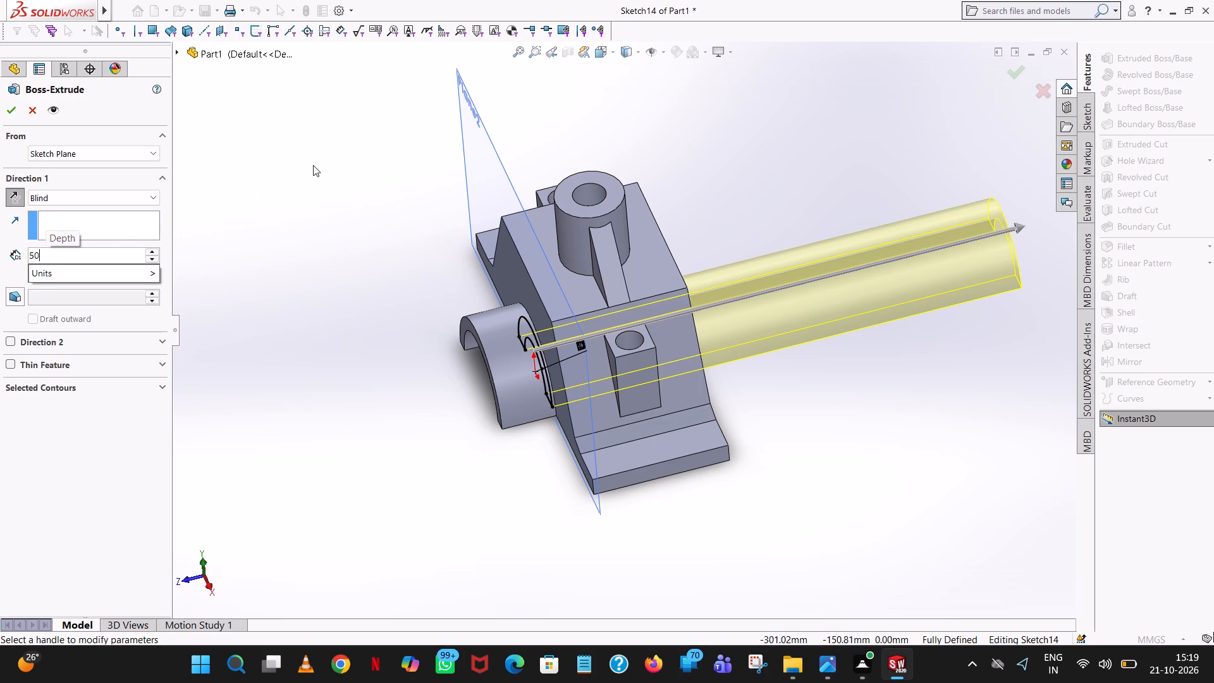
click(313, 165)
middle_drag(313, 170, 285, 269)
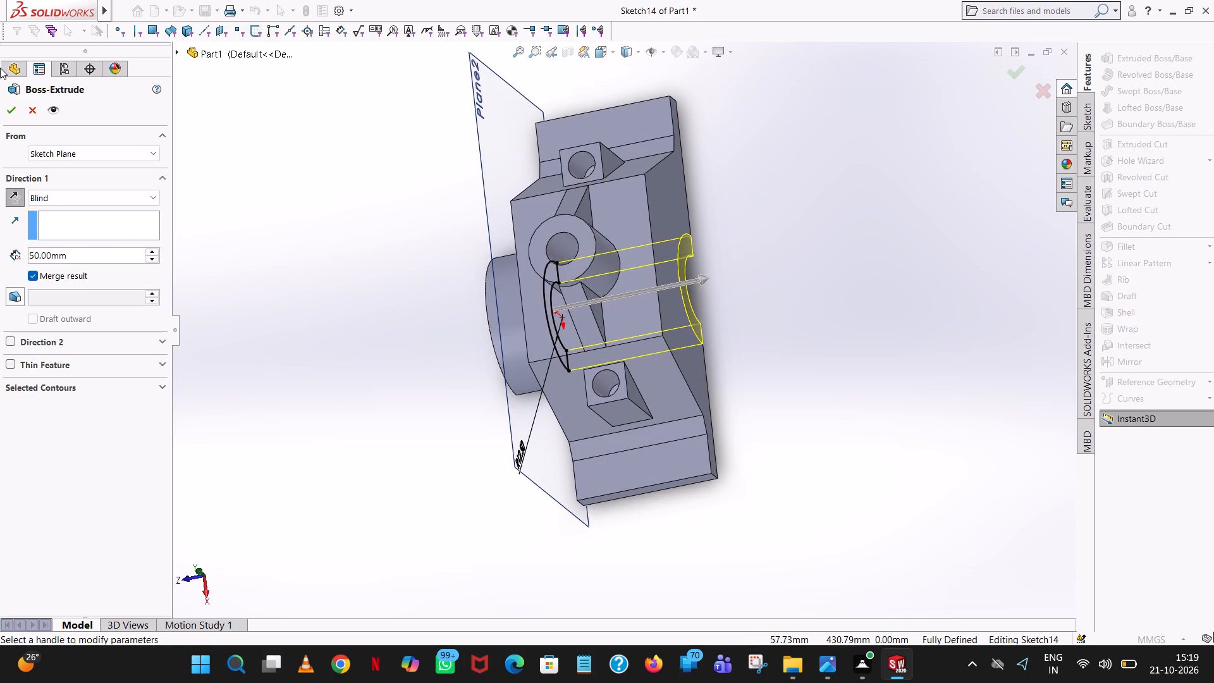
click(12, 109)
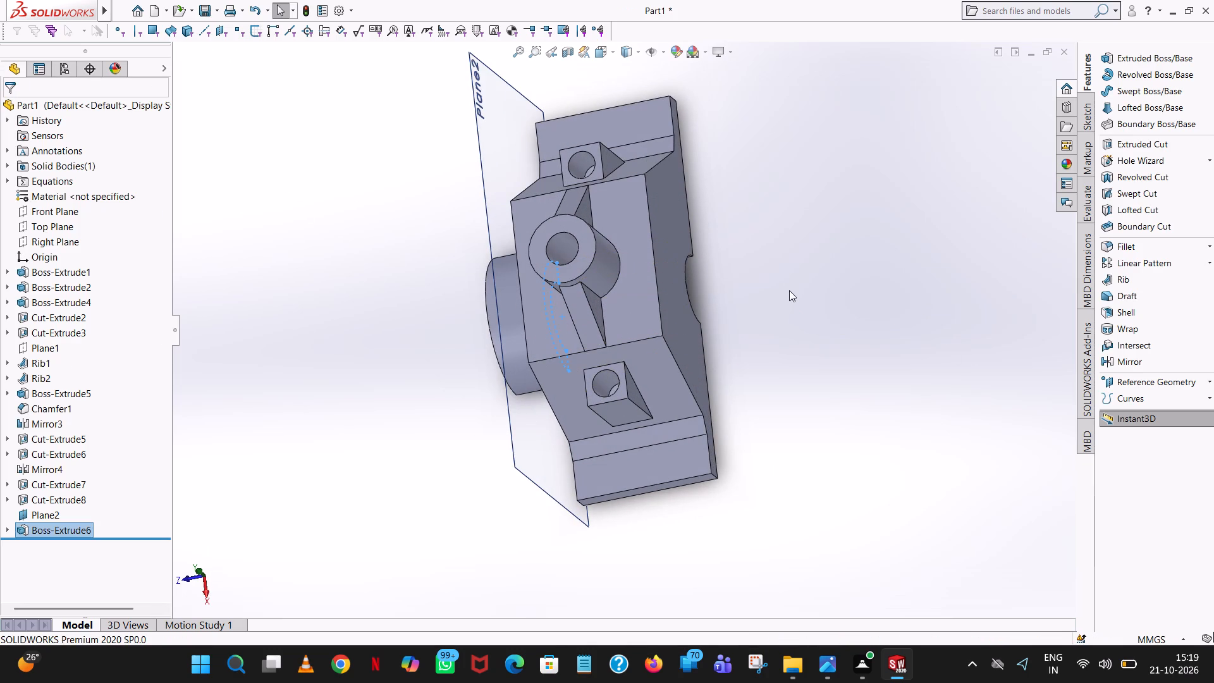
click(789, 289)
Change the extrusion depth of the outer half ring, Boss-Extrude1, to 15 mm.
scroll(788, 288, down, 1)
middle_drag(788, 288, 762, 245)
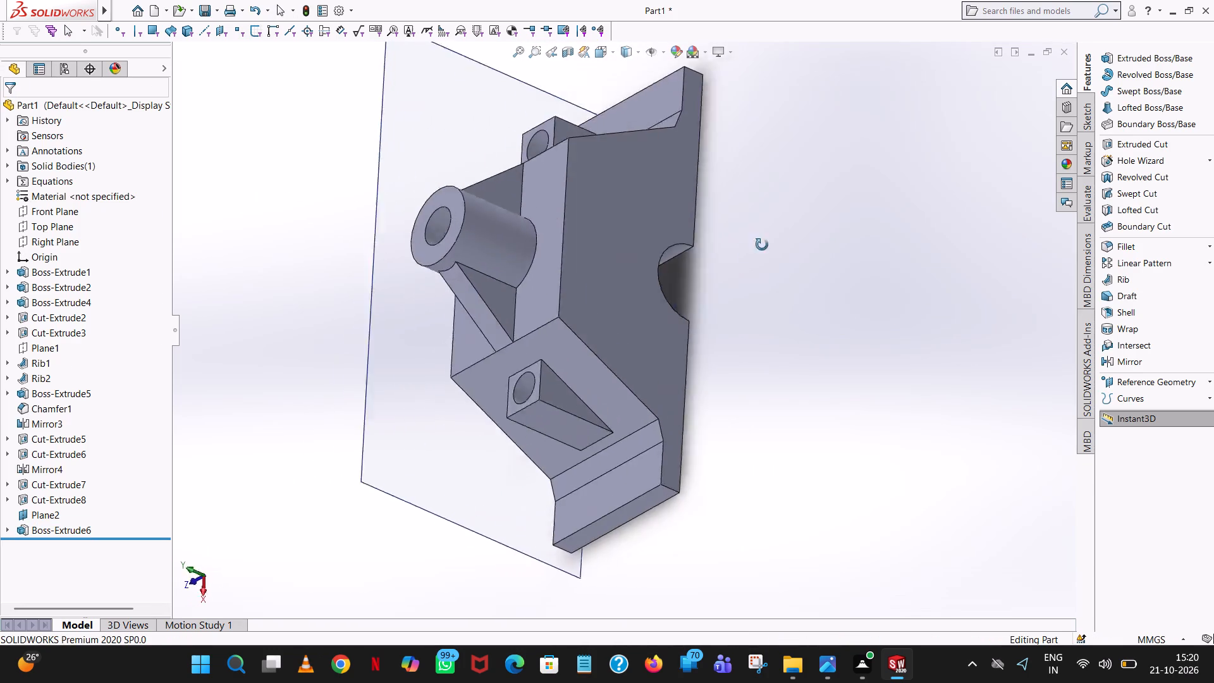
middle_drag(762, 245, 893, 96)
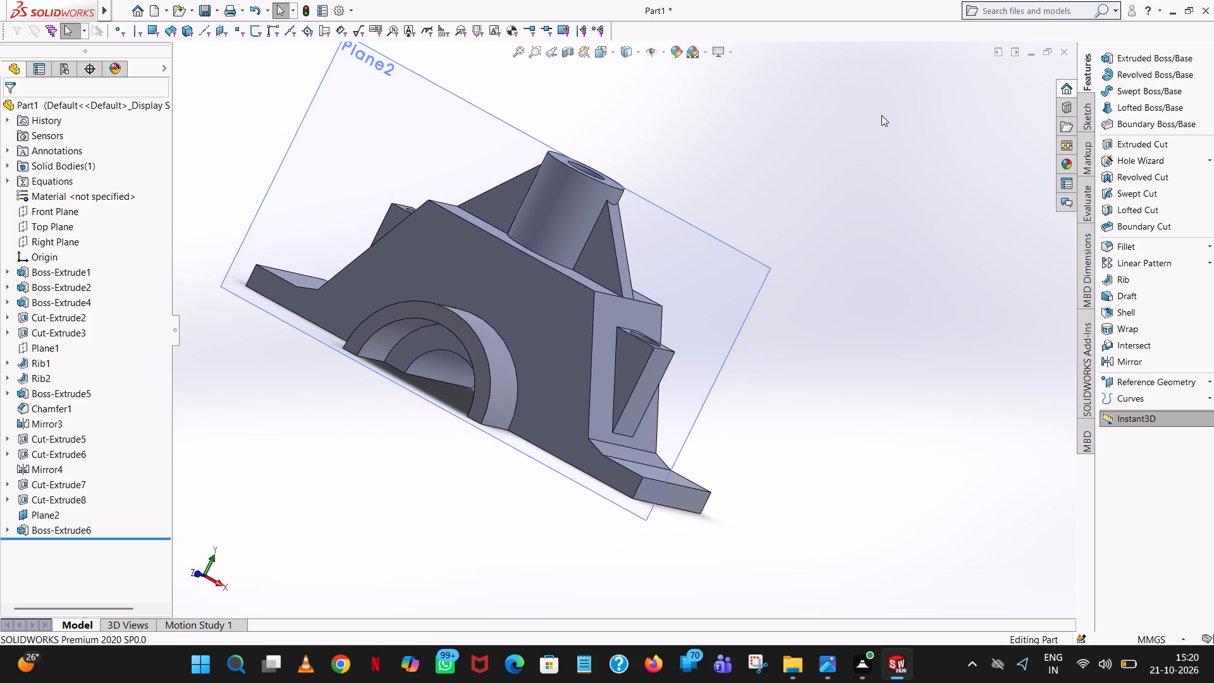
middle_drag(864, 259, 835, 236)
scroll(835, 237, up, 5)
scroll(812, 254, down, 1)
middle_drag(812, 255, 823, 304)
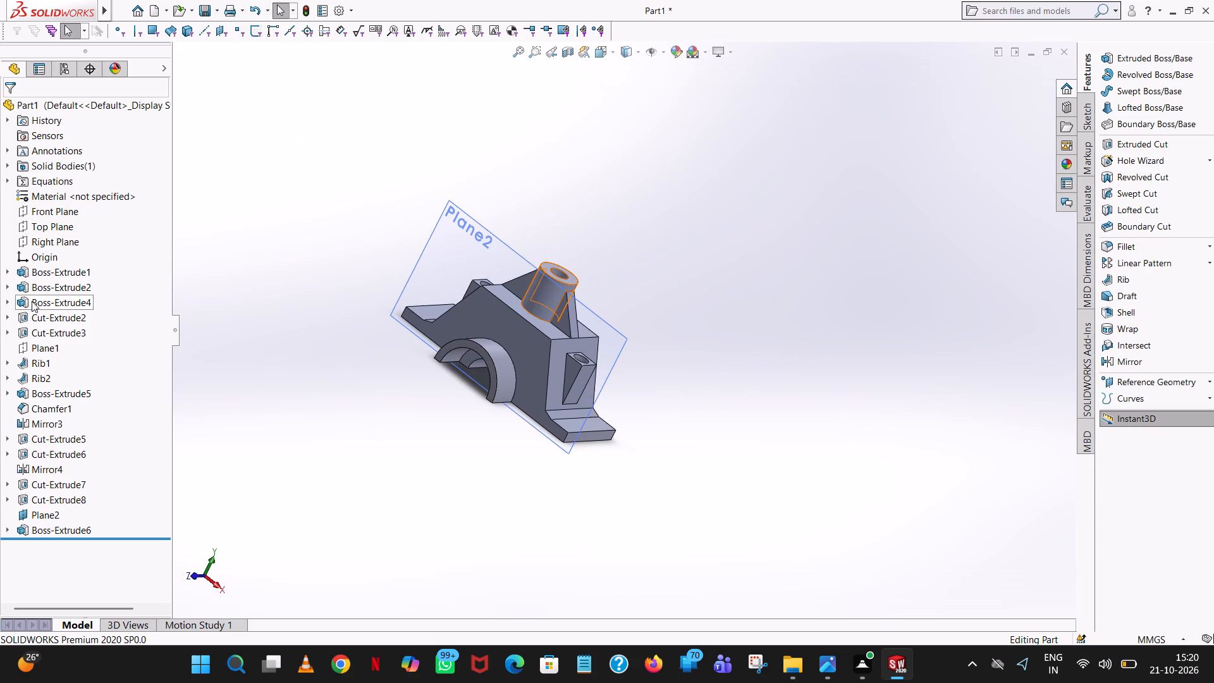
click(53, 270)
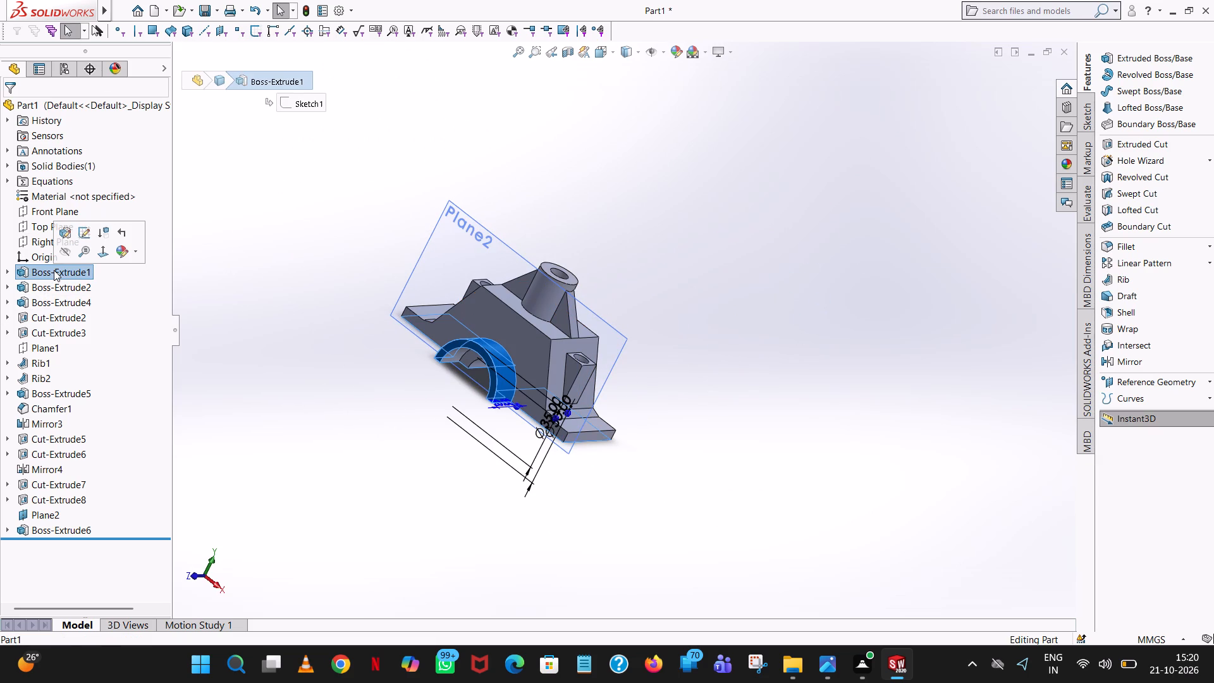
click(66, 233)
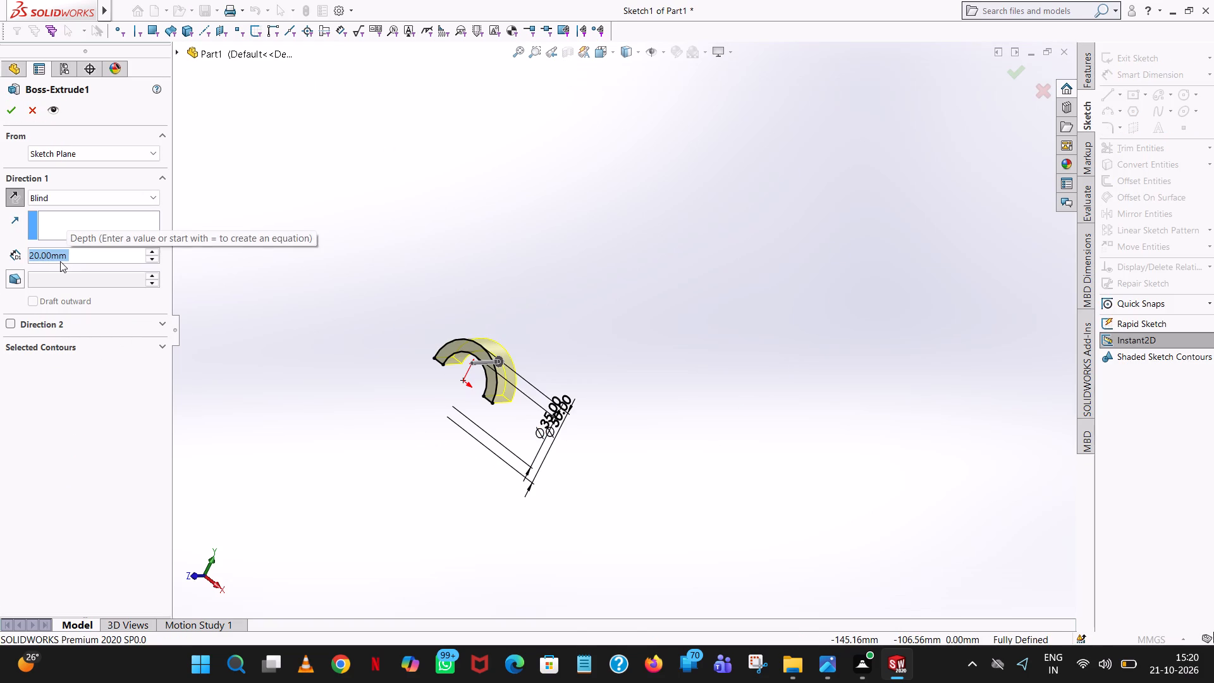
key(1)
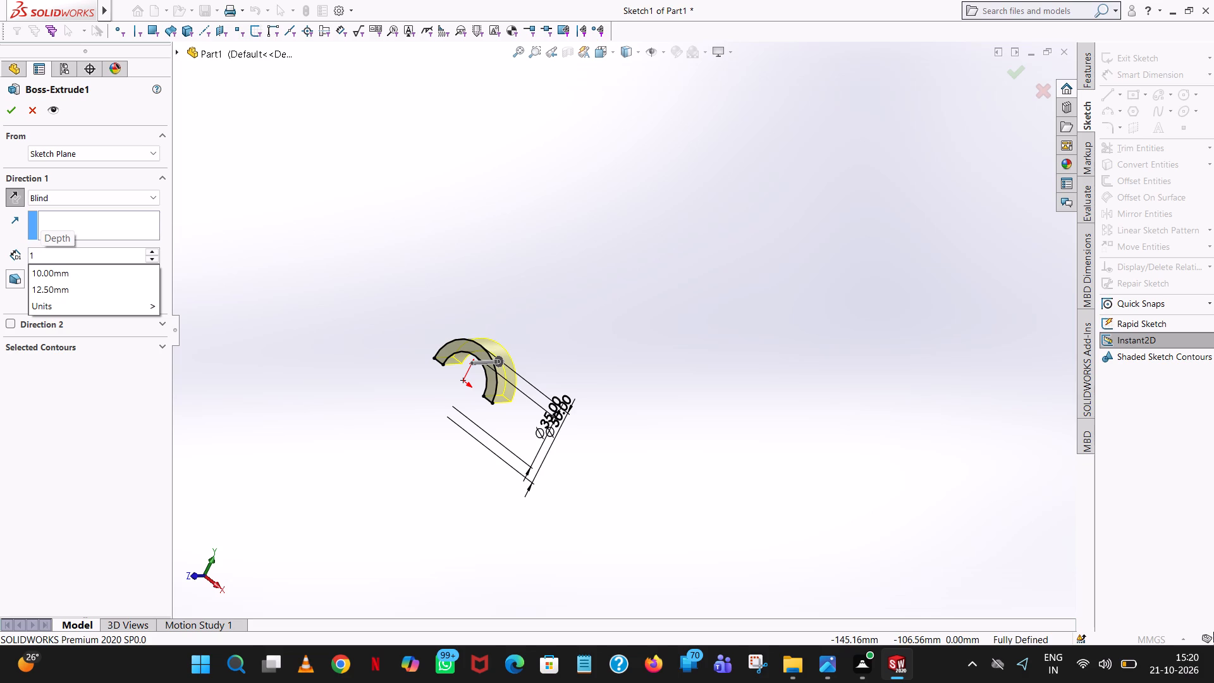
key(5)
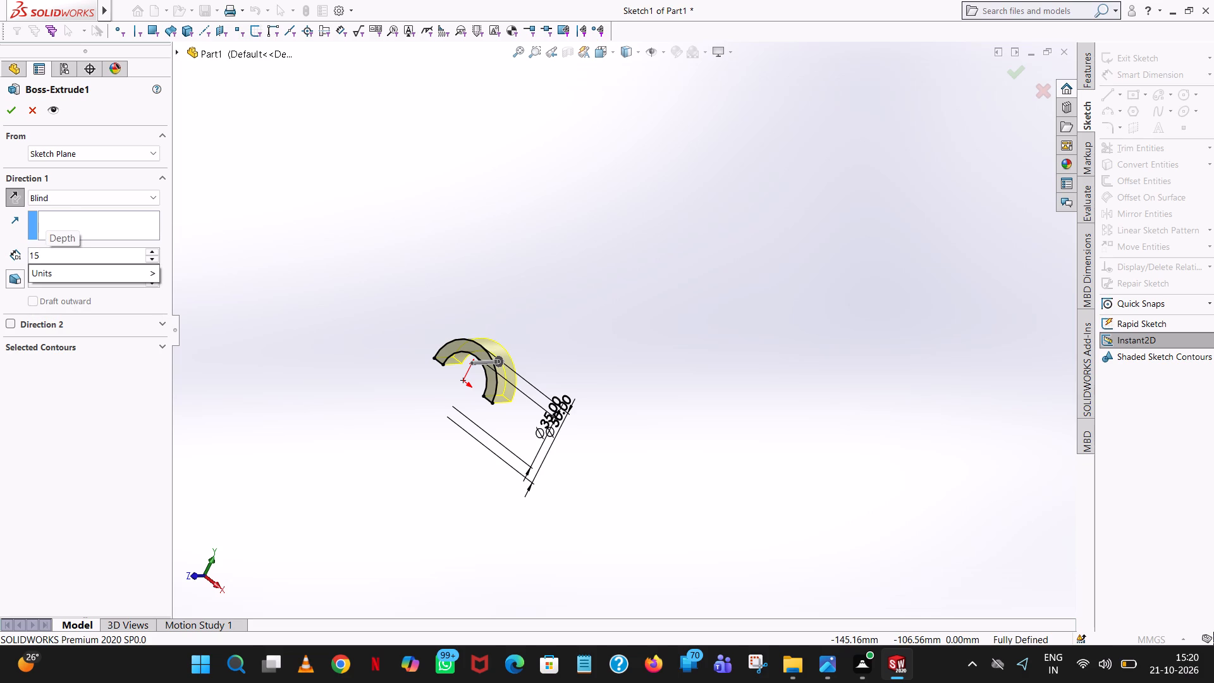
key(Return)
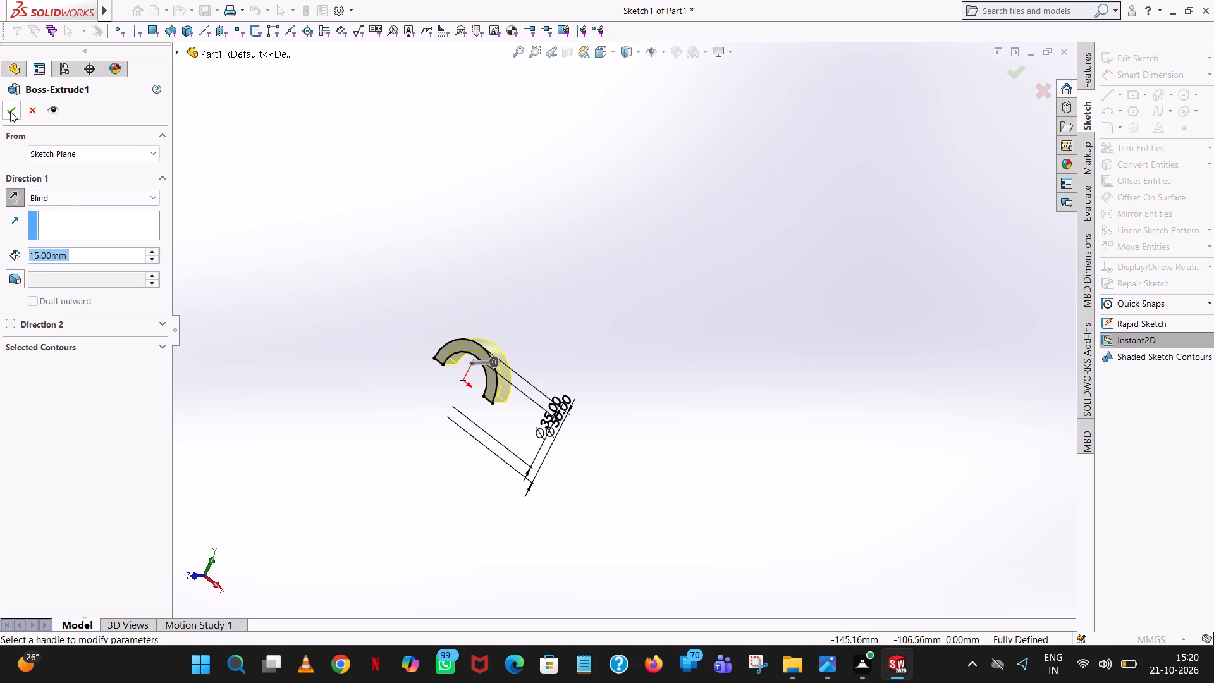
click(10, 111)
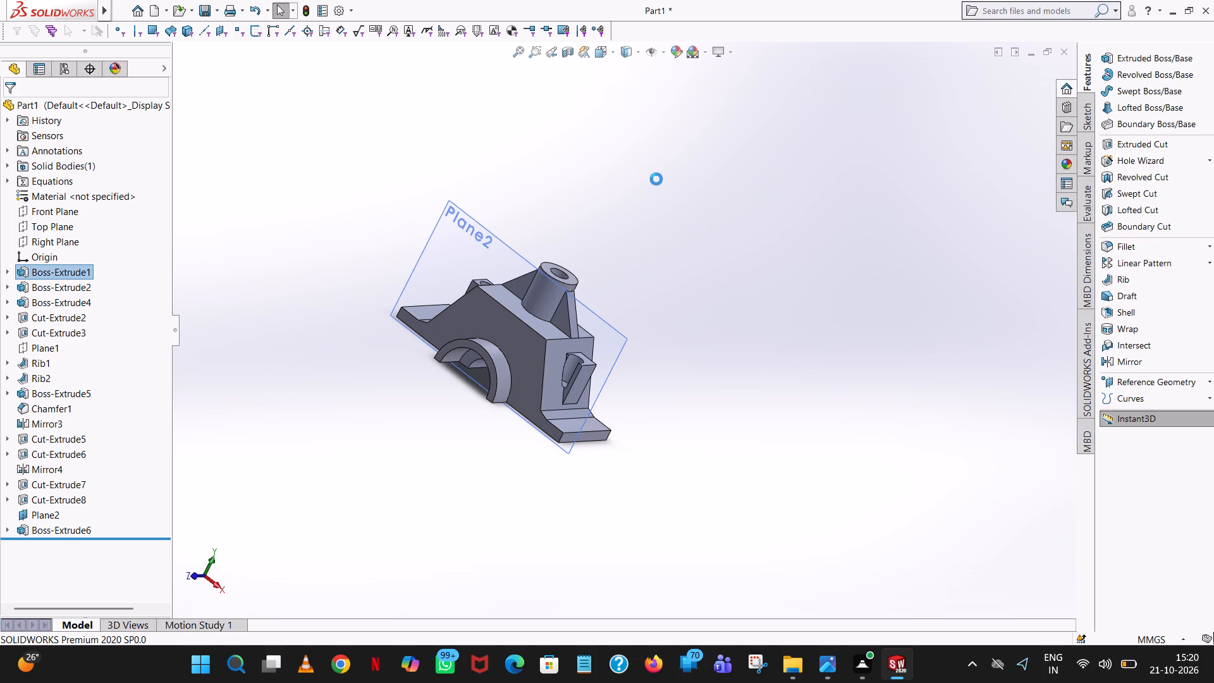
click(725, 200)
Hide the offset plane Plane2.
scroll(495, 359, down, 7)
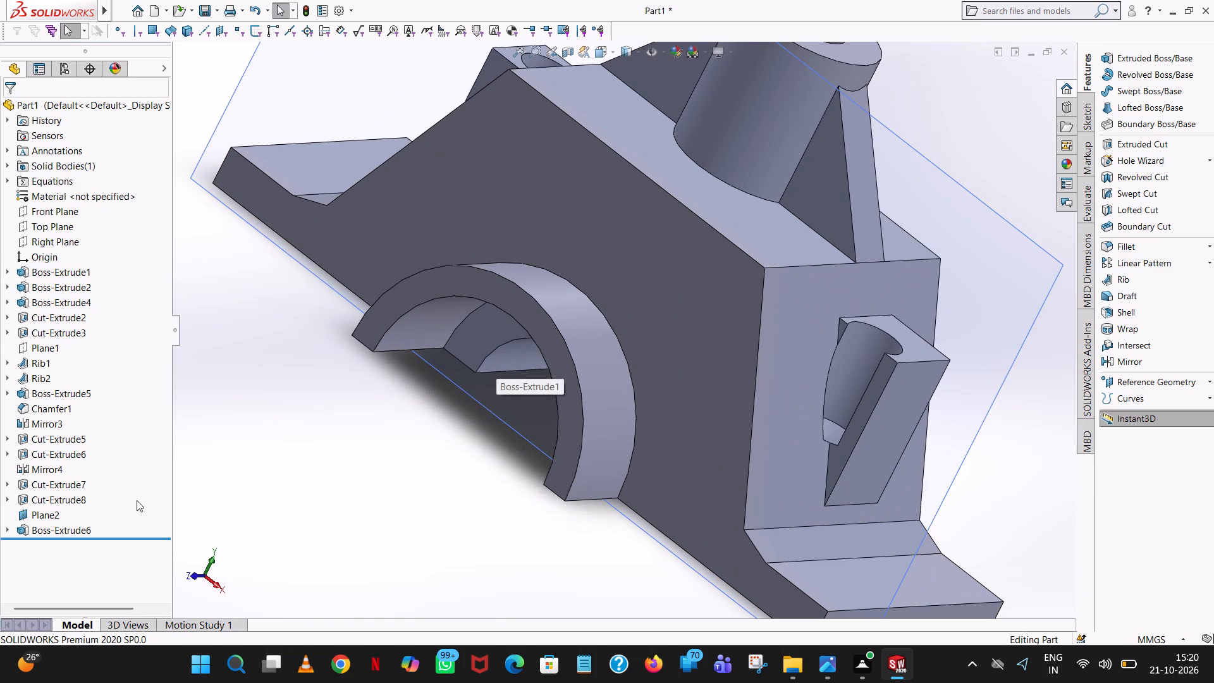
click(47, 515)
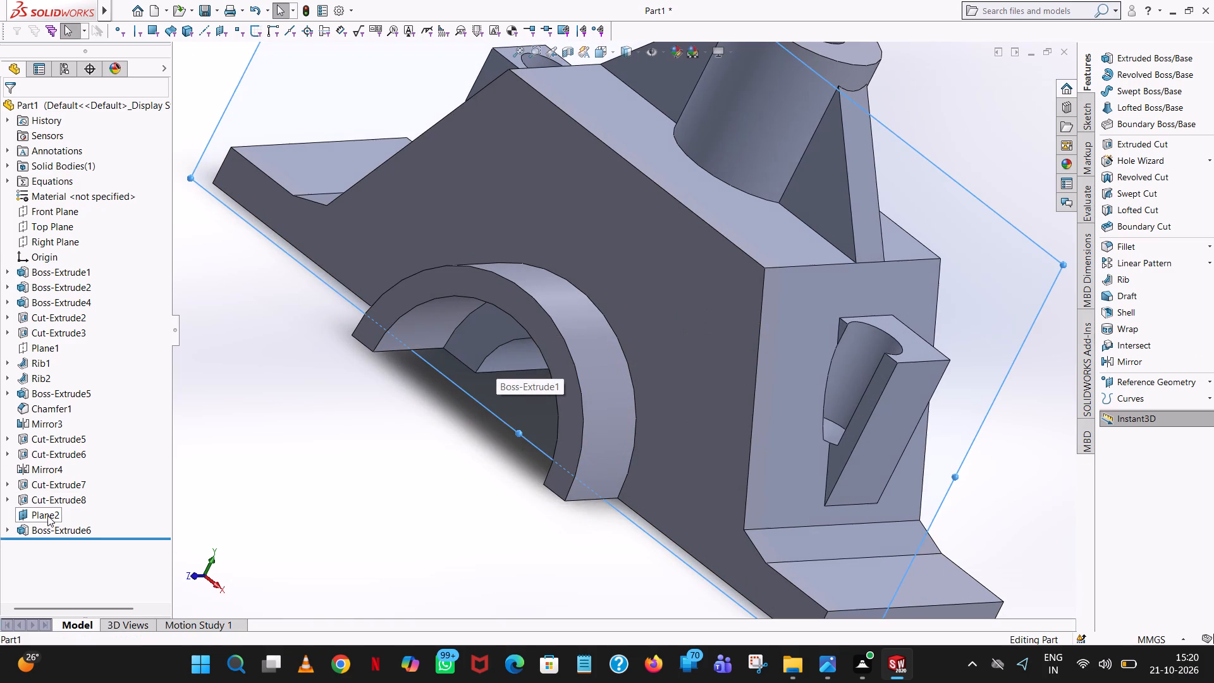
right_click(47, 515)
click(80, 370)
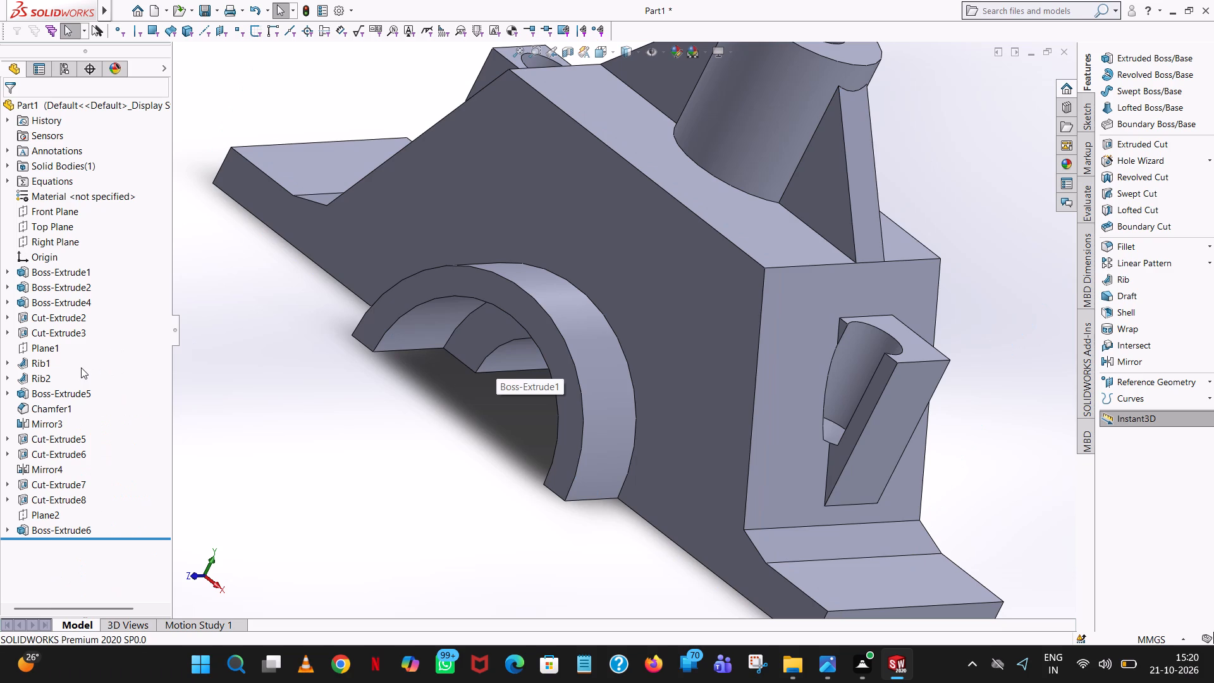
Examine the updated part from above, from below and from the front, including both side blocks.
middle_drag(914, 112, 902, 142)
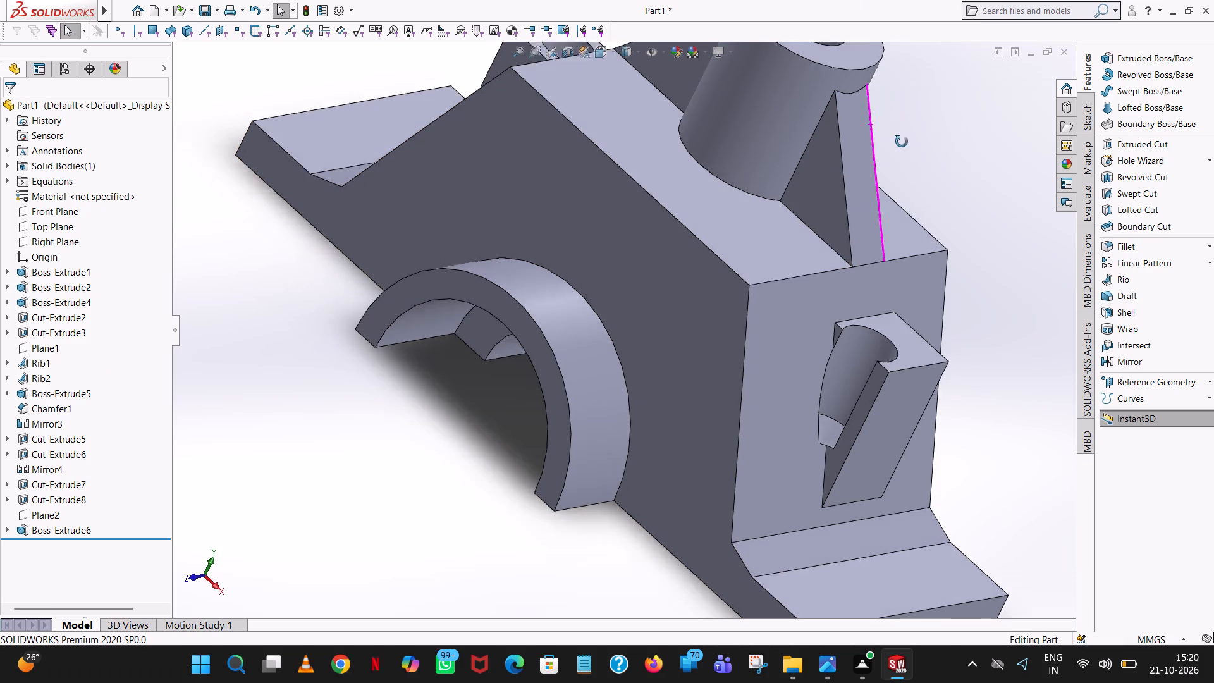
middle_drag(902, 142, 876, 267)
middle_drag(876, 267, 861, 316)
scroll(873, 285, up, 5)
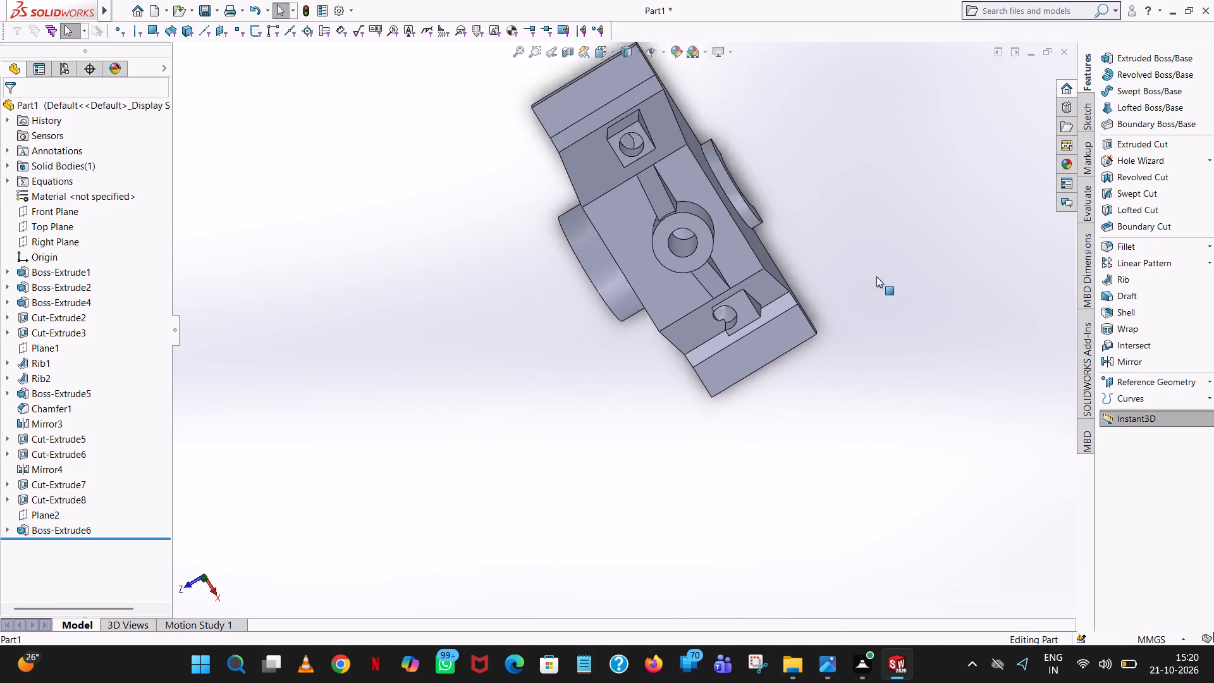
scroll(876, 276, up, 1)
middle_drag(876, 275, 897, 105)
middle_drag(840, 271, 923, 130)
scroll(838, 273, up, 1)
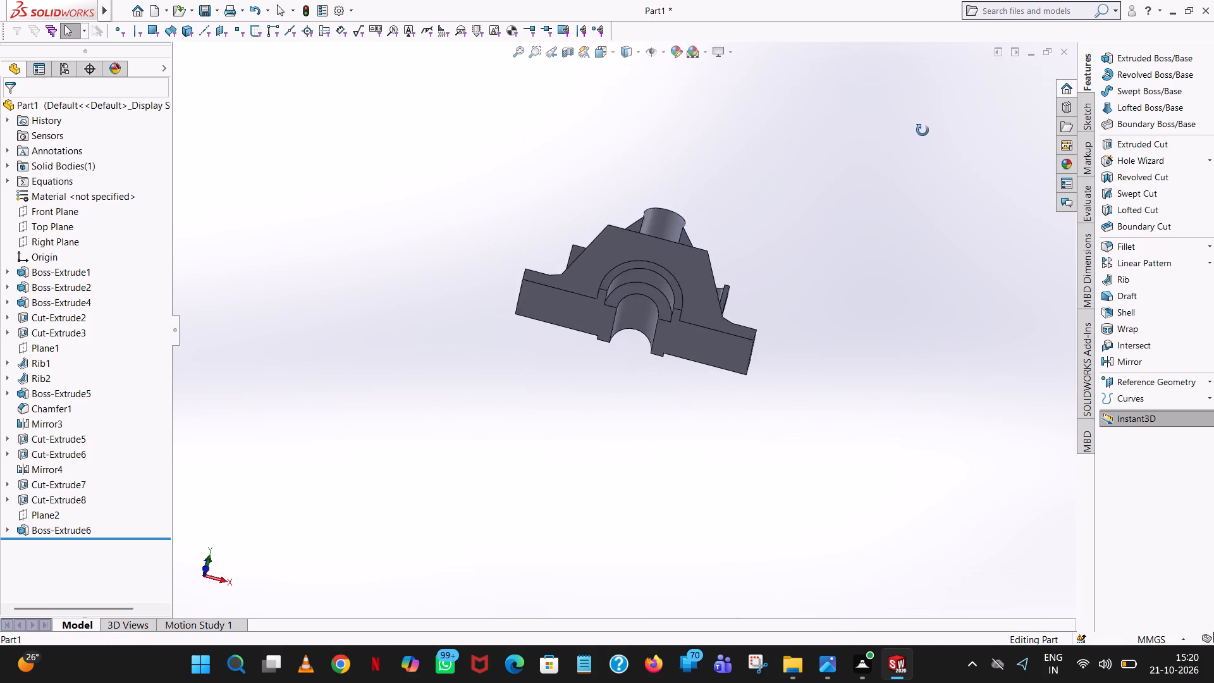
middle_drag(923, 130, 902, 324)
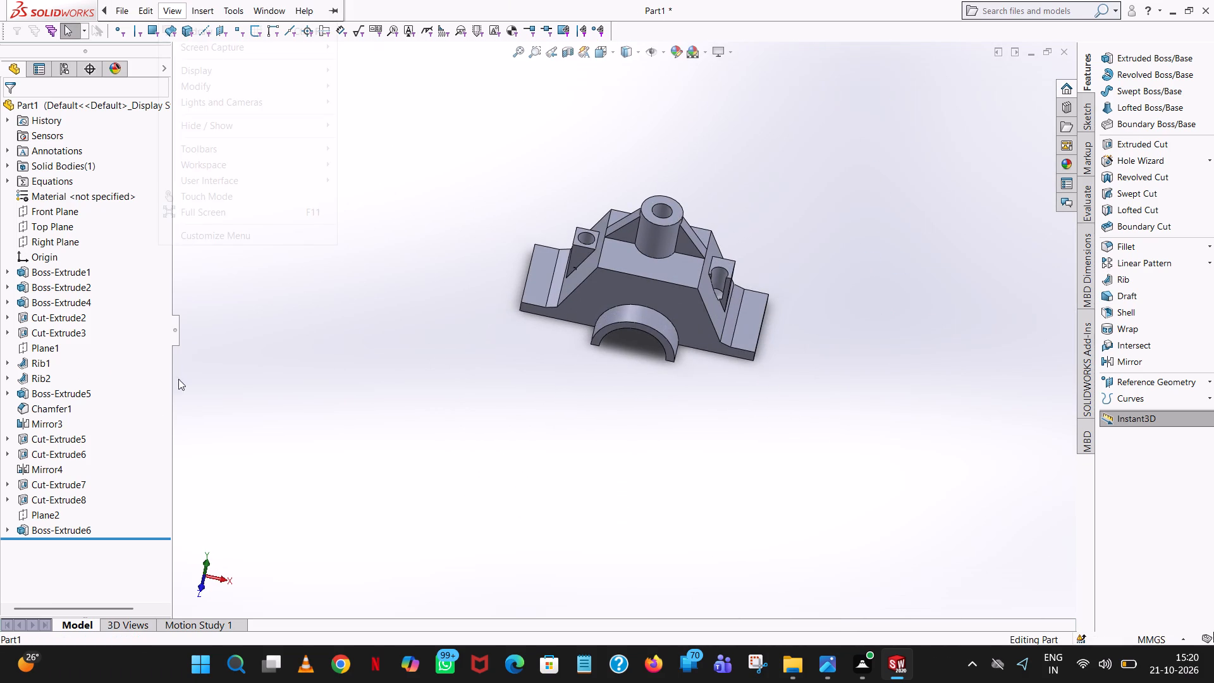
Delete the Mirror3 feature that mirrors the side block, together with its dependent Cut-Extrude7 and Sketch11.
click(49, 420)
click(281, 254)
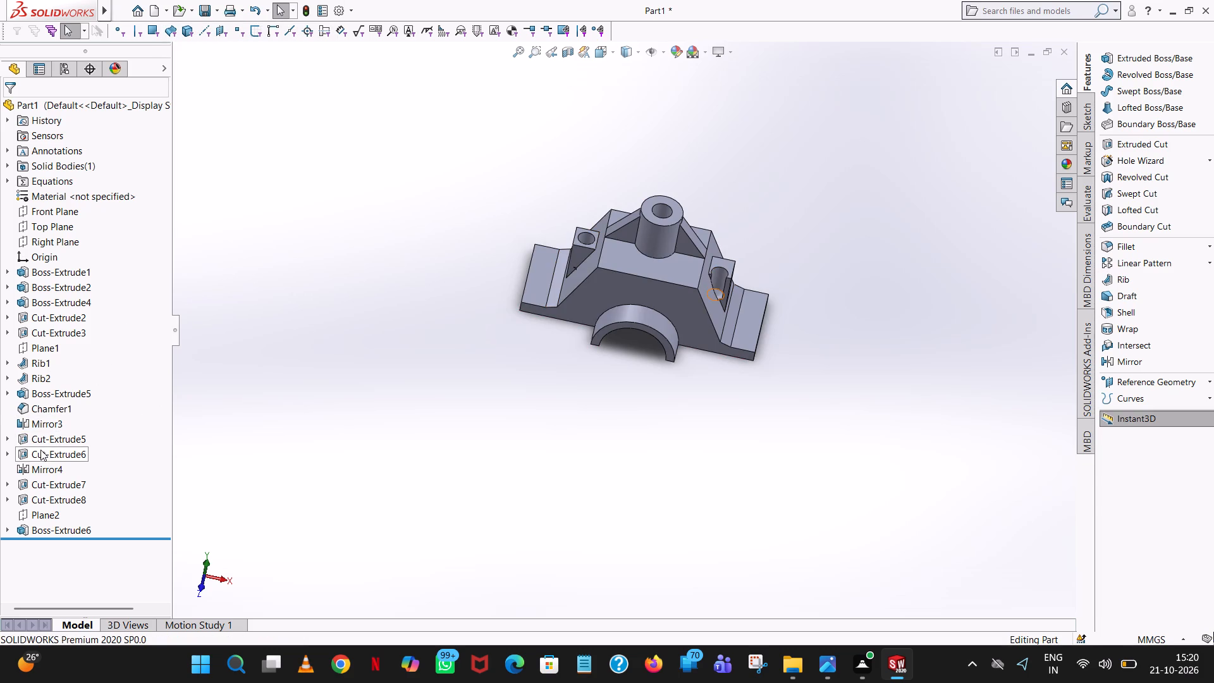
click(47, 433)
right_click(47, 433)
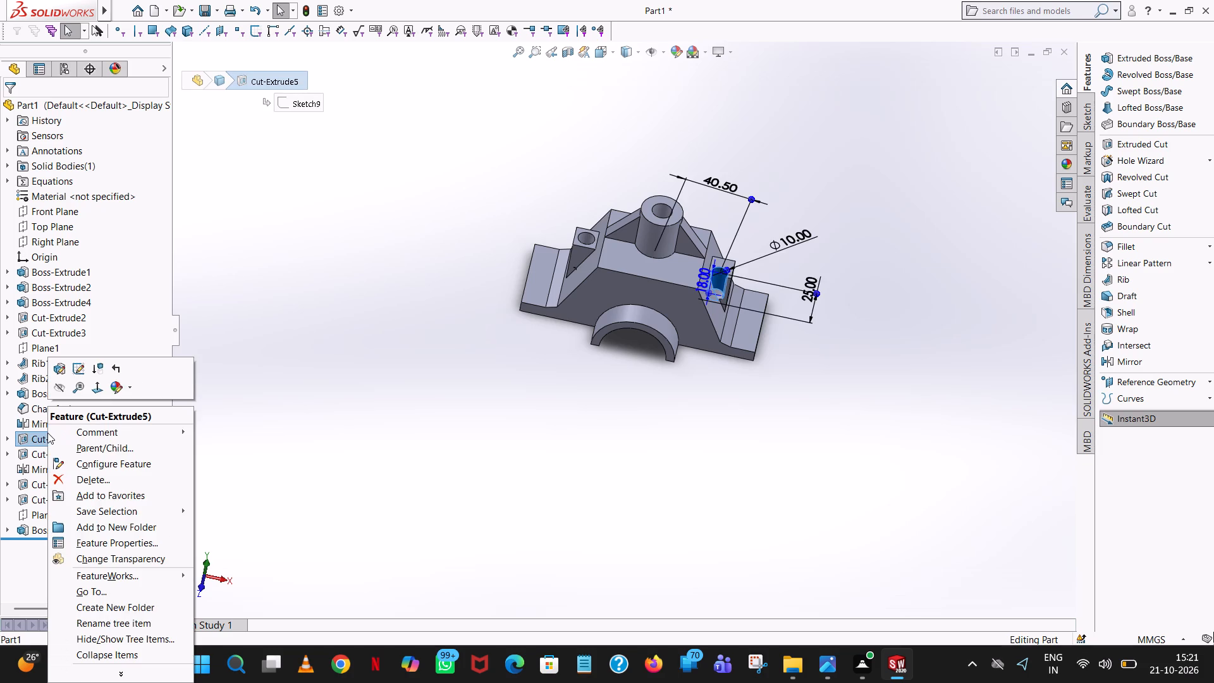
click(292, 332)
click(45, 421)
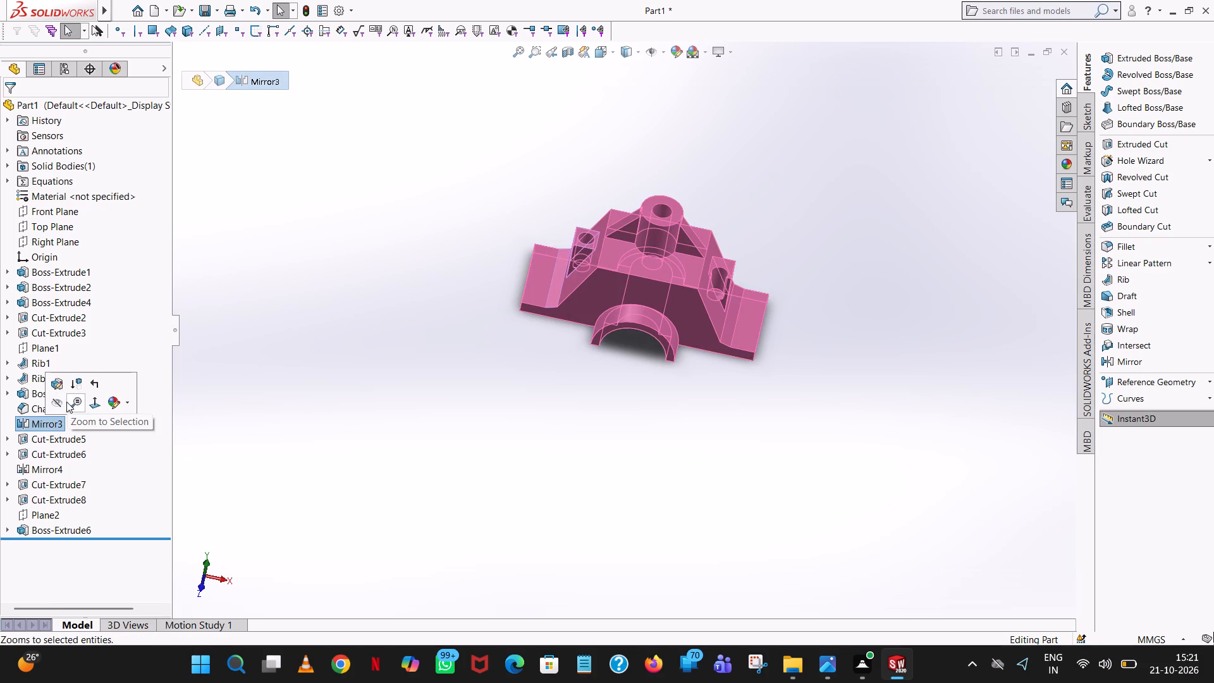
right_click(38, 428)
click(86, 476)
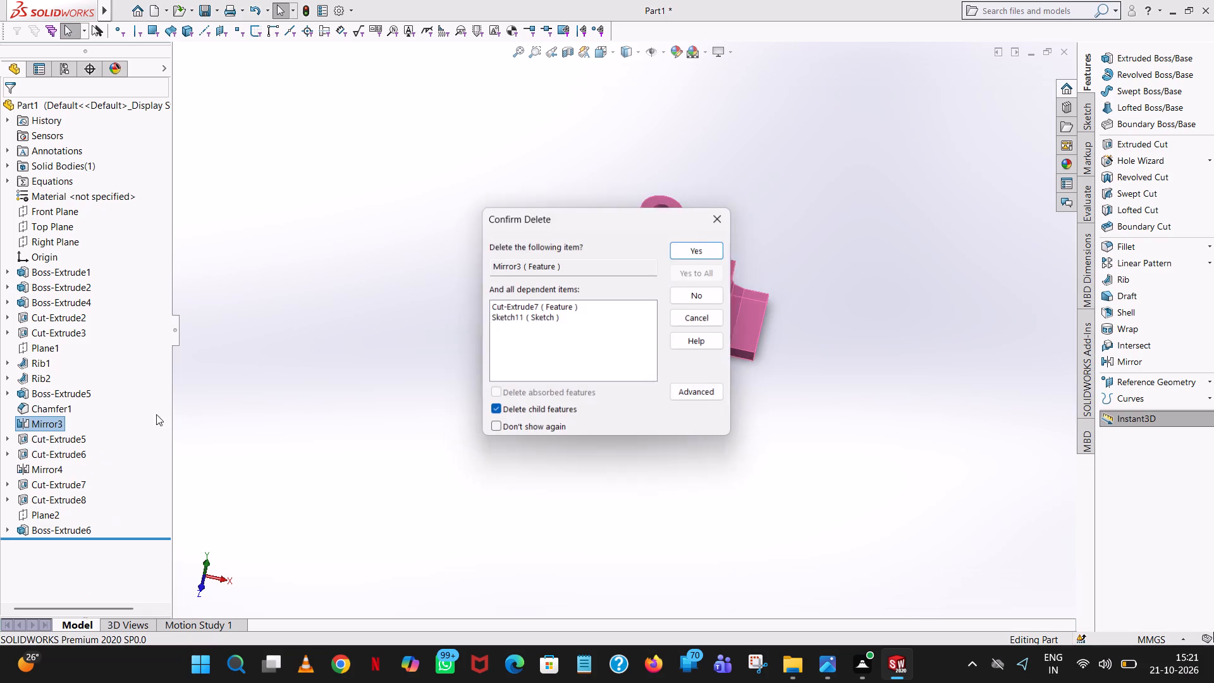
click(704, 251)
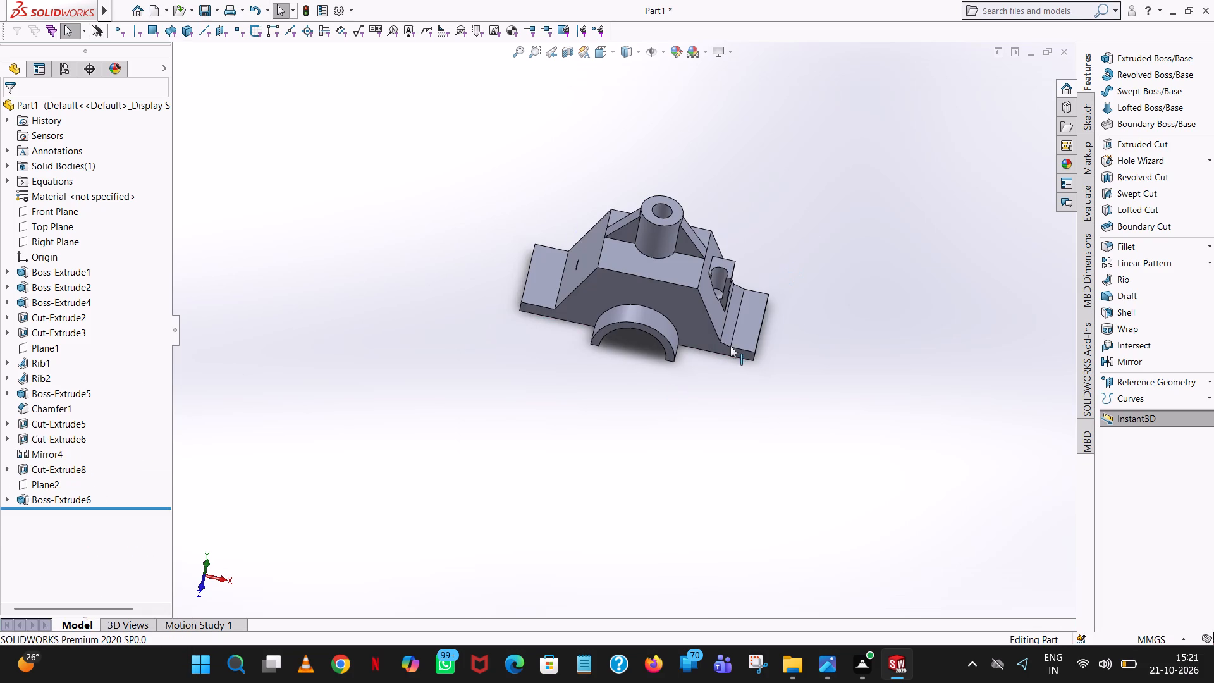
scroll(756, 318, down, 3)
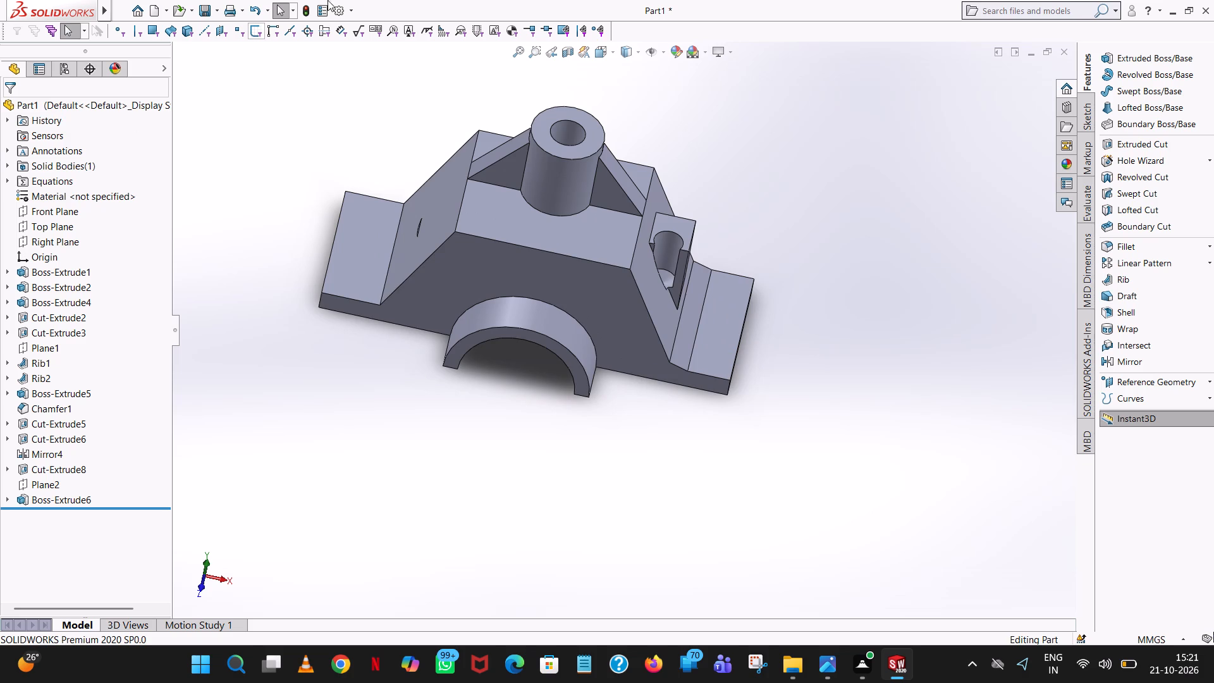
Undo the deletion of Mirror3 and its dependent cut.
click(258, 6)
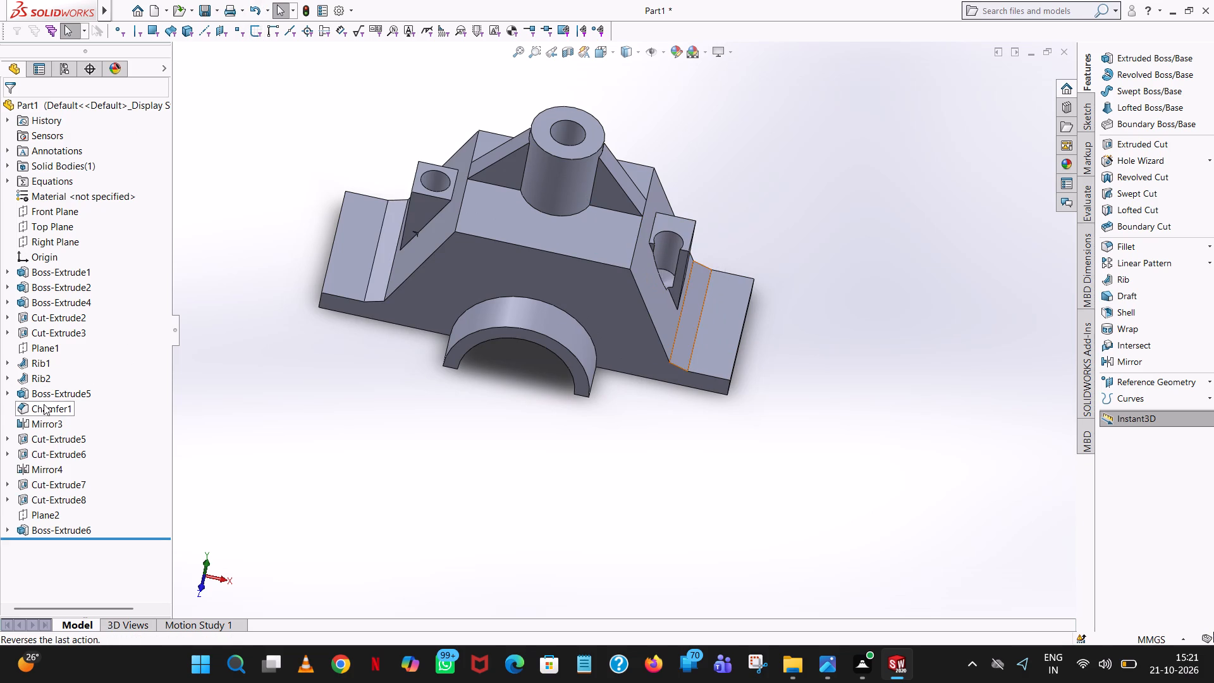
Delete the Cut-Extrude5 hole in the +X side block together with its dependent Cut-Extrude6, Mirror4 and Sketch10.
click(54, 438)
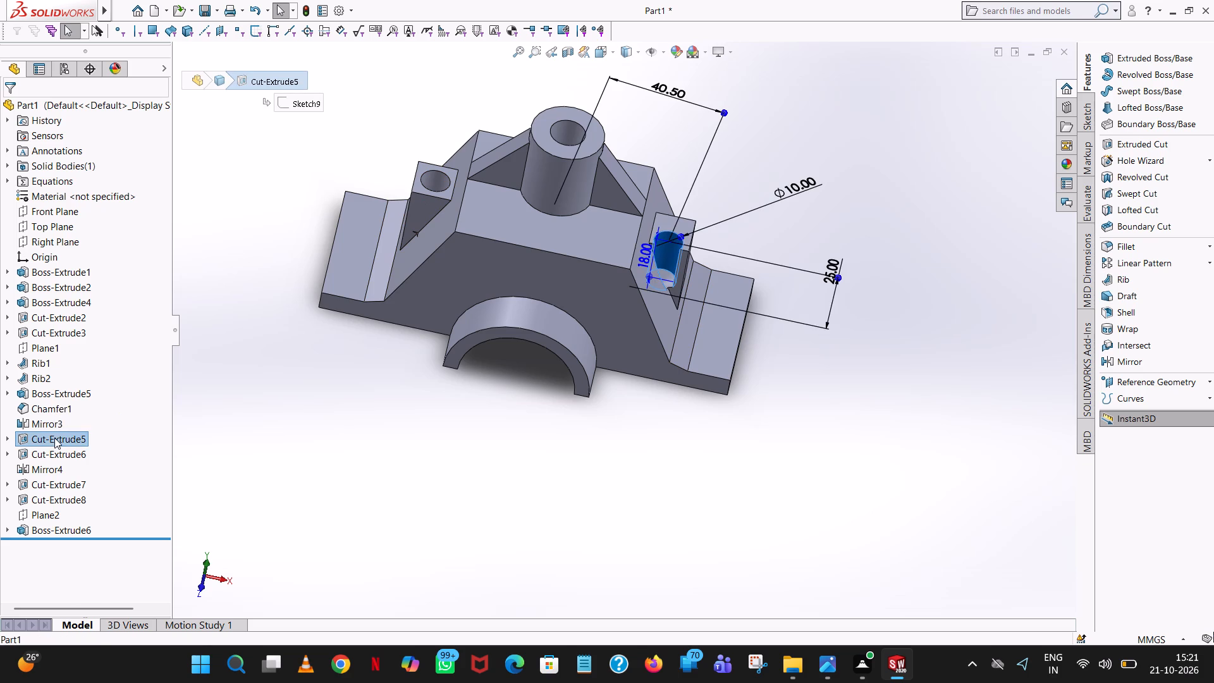
right_click(54, 438)
click(95, 478)
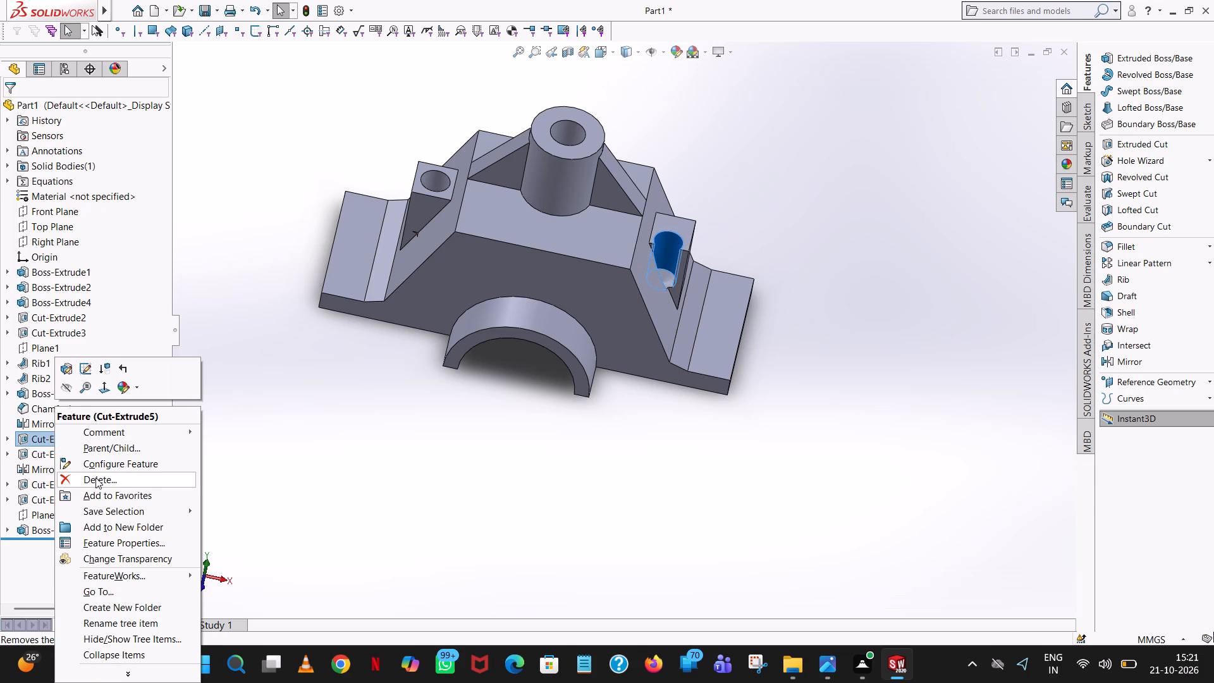
click(694, 240)
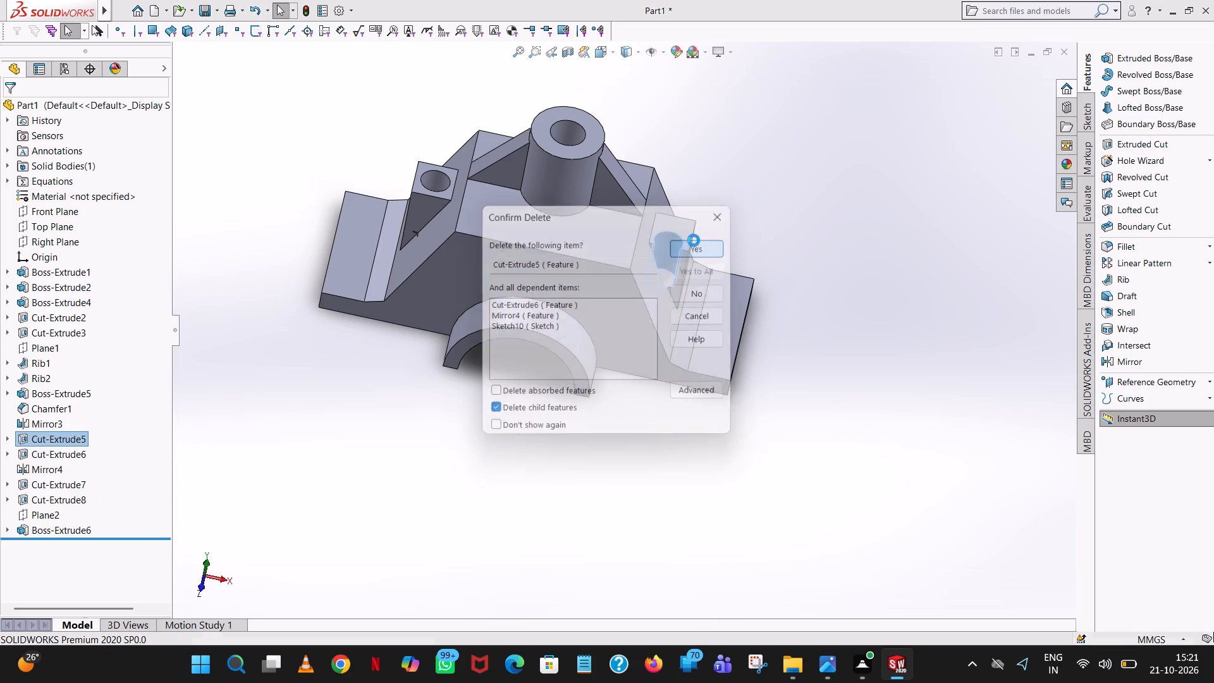
Delete the leftover circle sketch, Sketch9, at the +X side block.
middle_drag(802, 185, 804, 323)
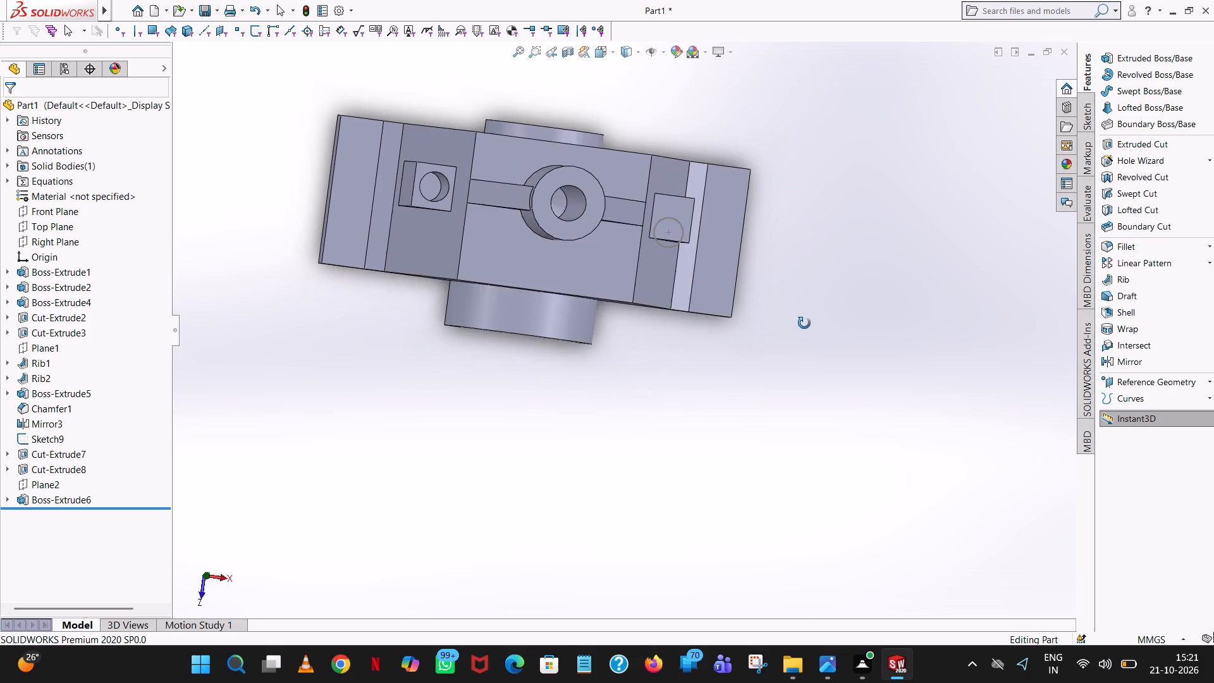
middle_drag(804, 323, 800, 331)
middle_drag(749, 276, 738, 250)
scroll(738, 250, down, 1)
middle_drag(738, 250, 731, 256)
scroll(700, 227, down, 7)
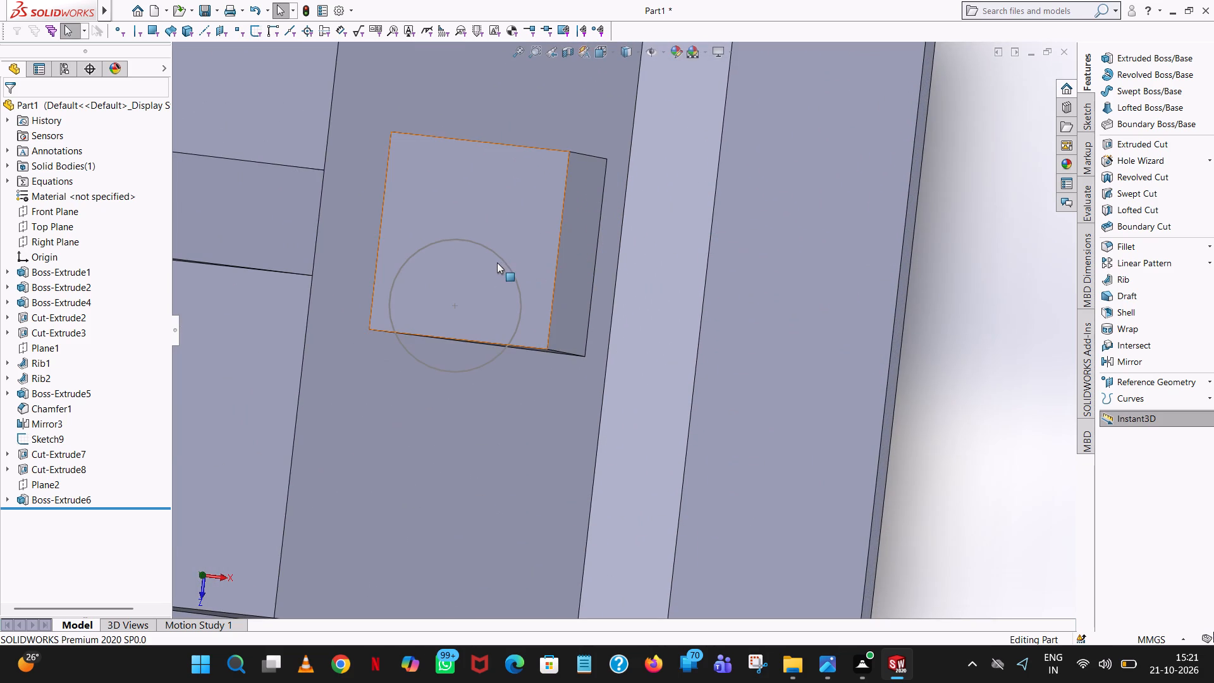
click(20, 436)
right_click(20, 436)
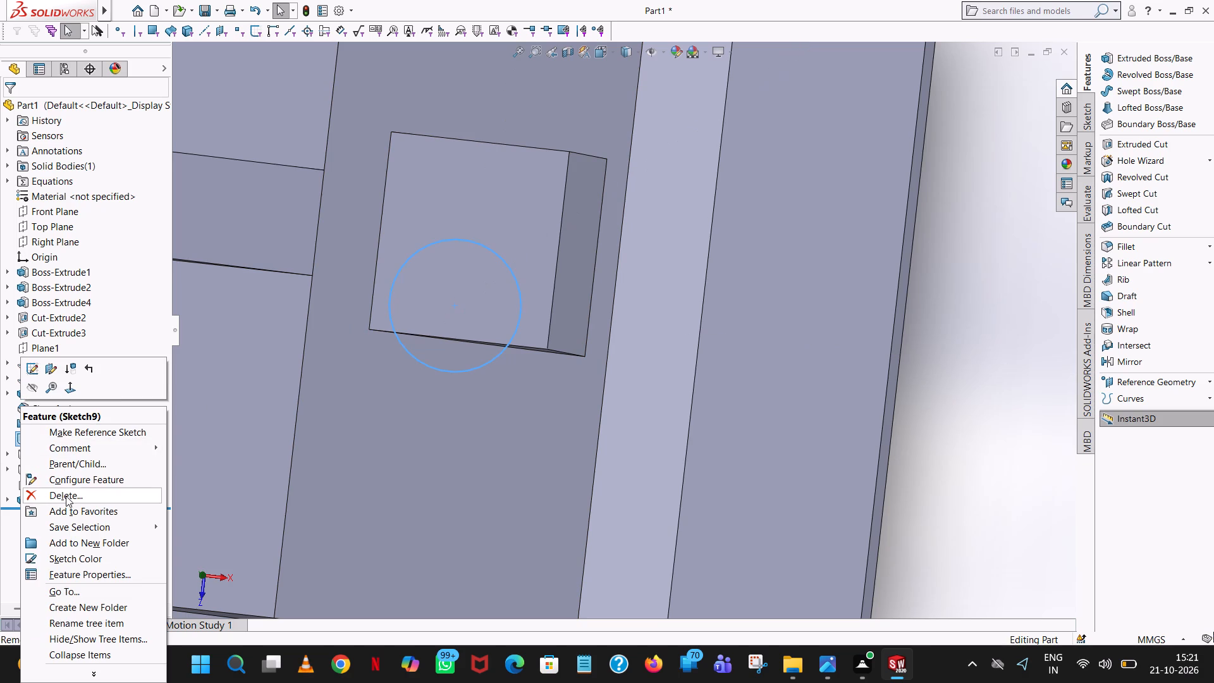
click(66, 496)
click(686, 240)
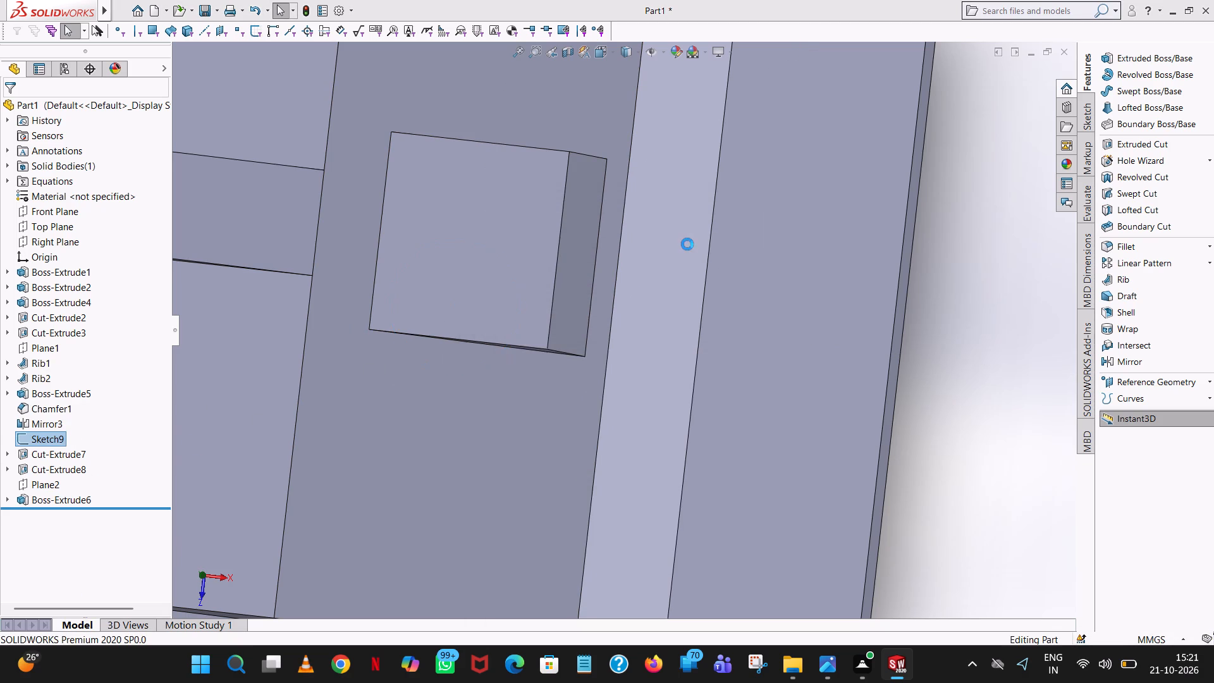
Start an Extruded Cut sketch on the undrilled side block's top face and draw a 40.50 mm horizontal line from the boss centre.
scroll(687, 244, up, 20)
scroll(687, 244, up, 3)
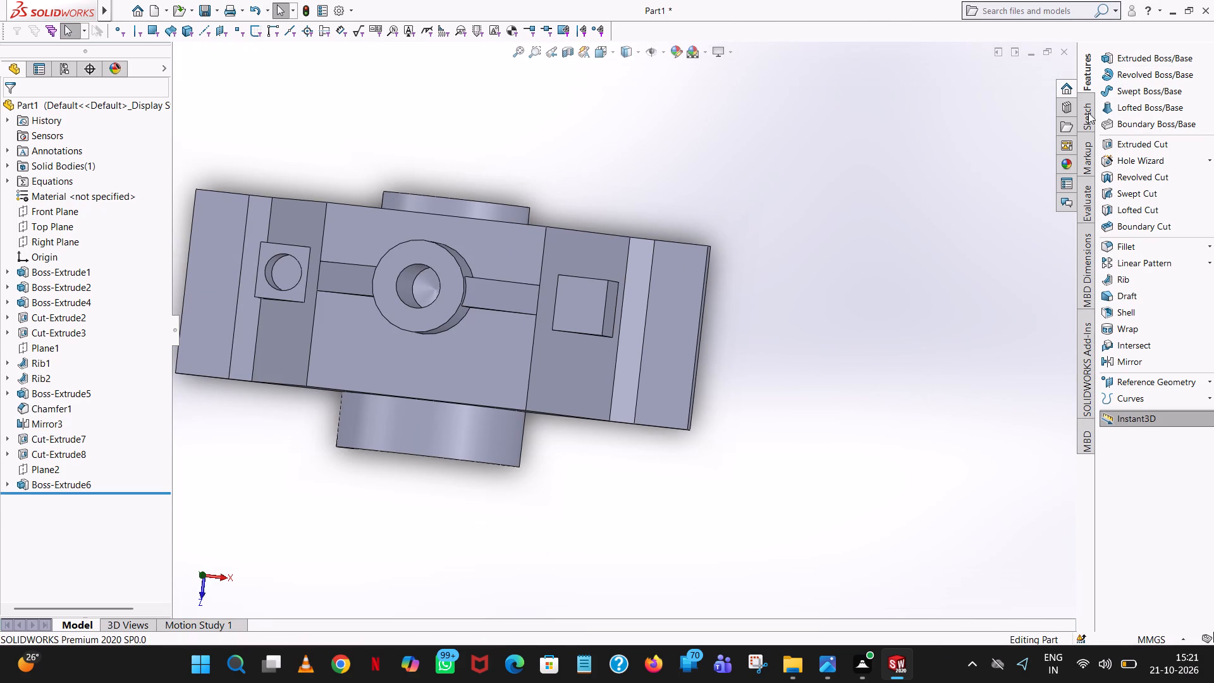
click(1144, 138)
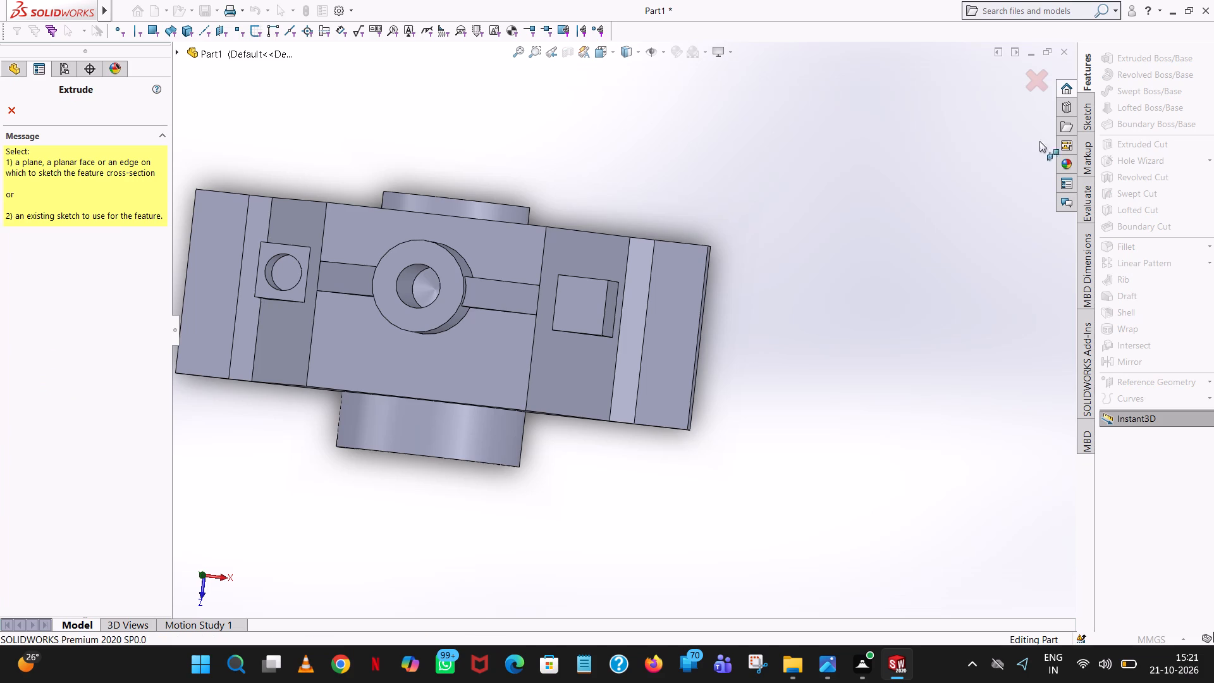
click(581, 298)
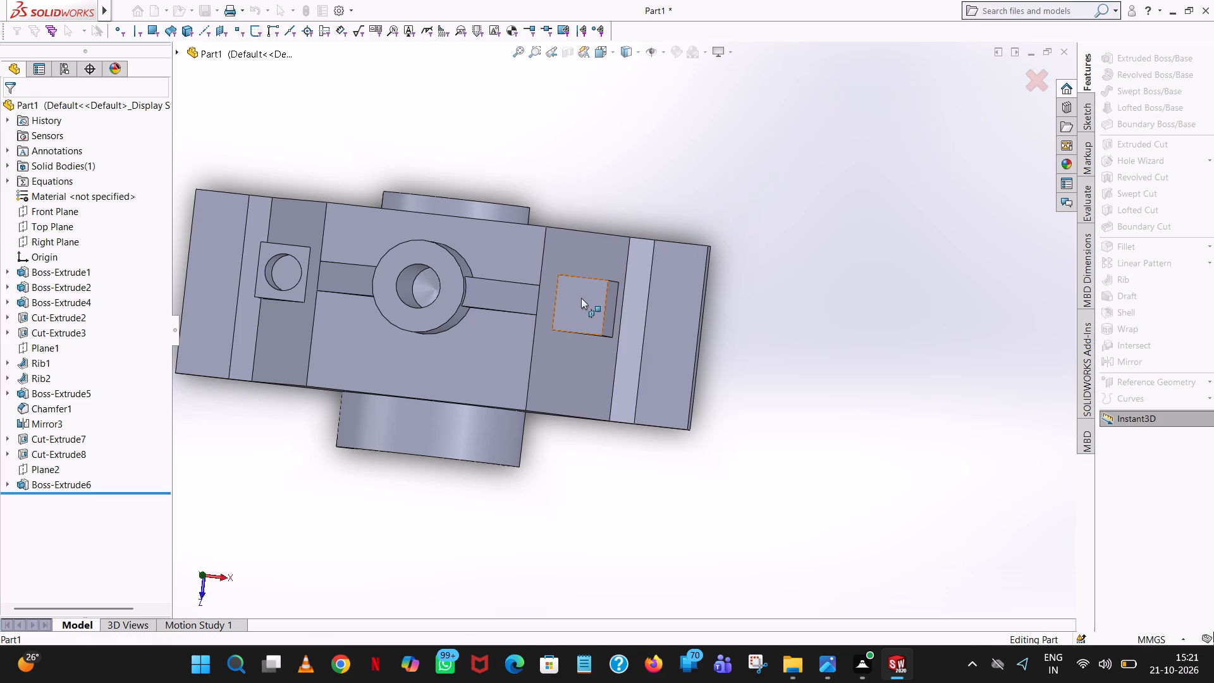
click(611, 50)
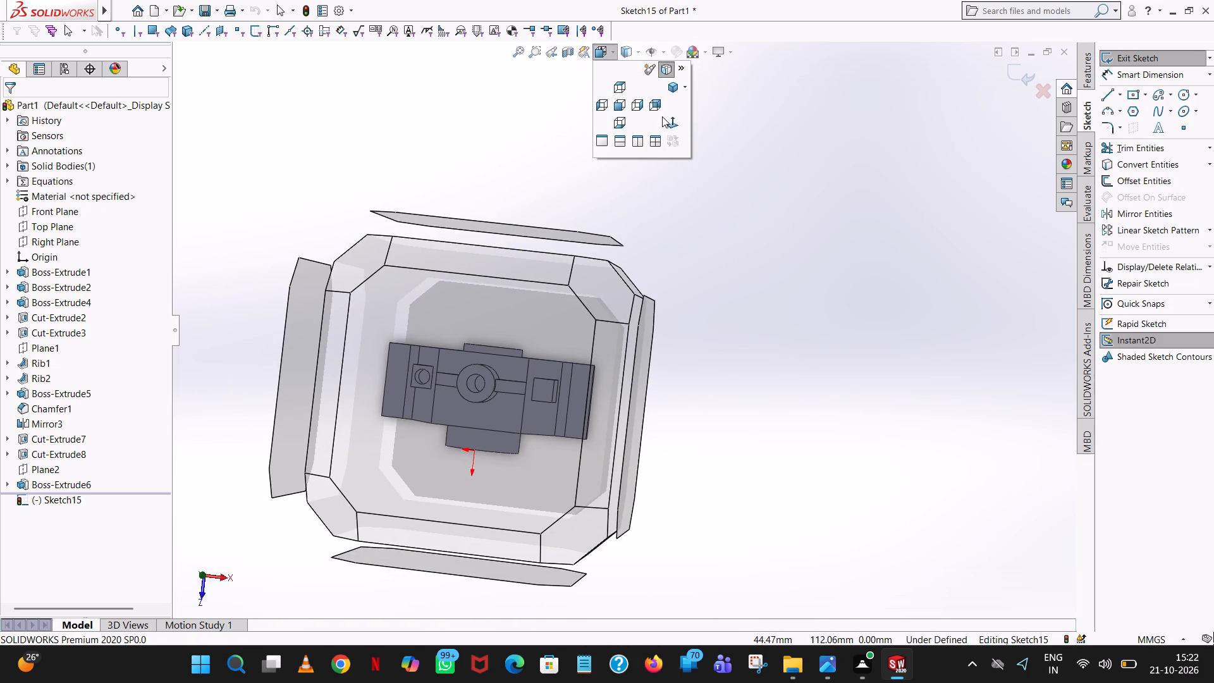
click(665, 120)
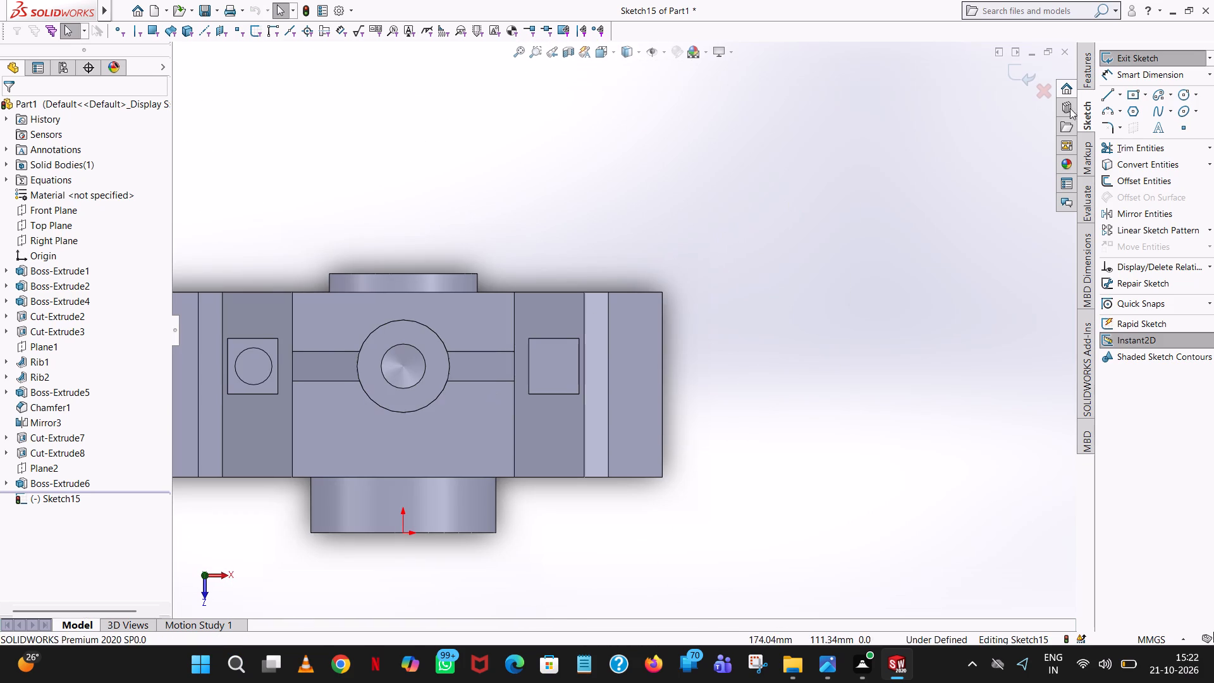
click(1105, 99)
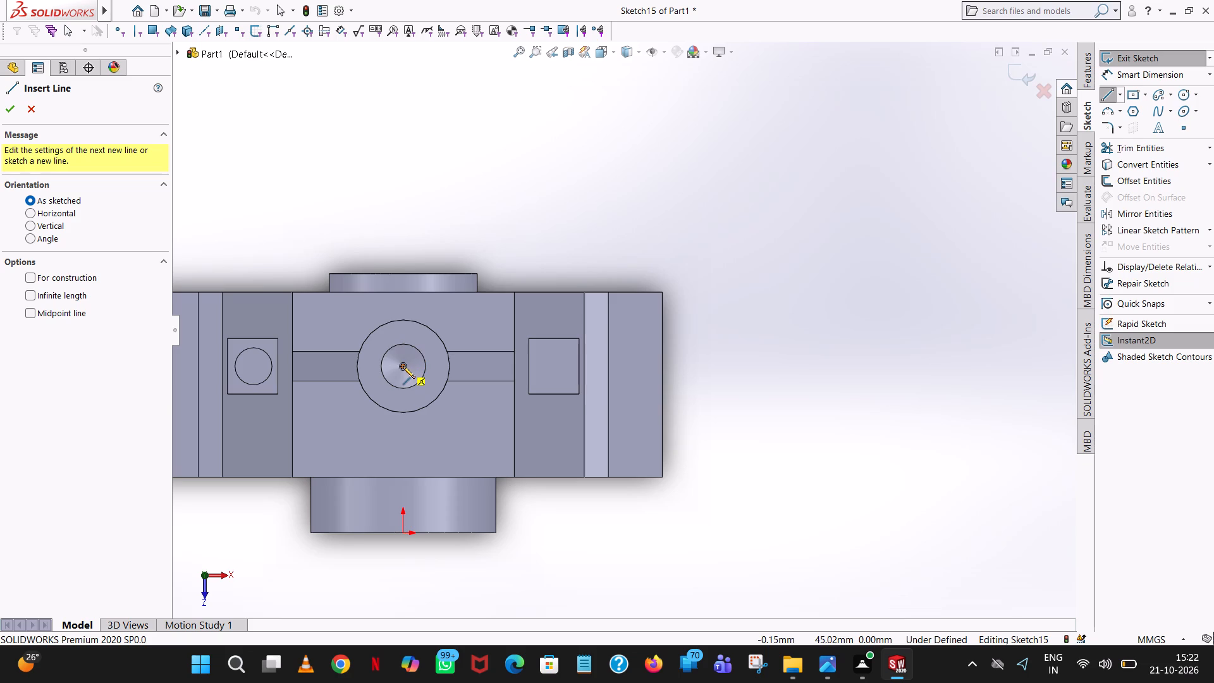
click(402, 366)
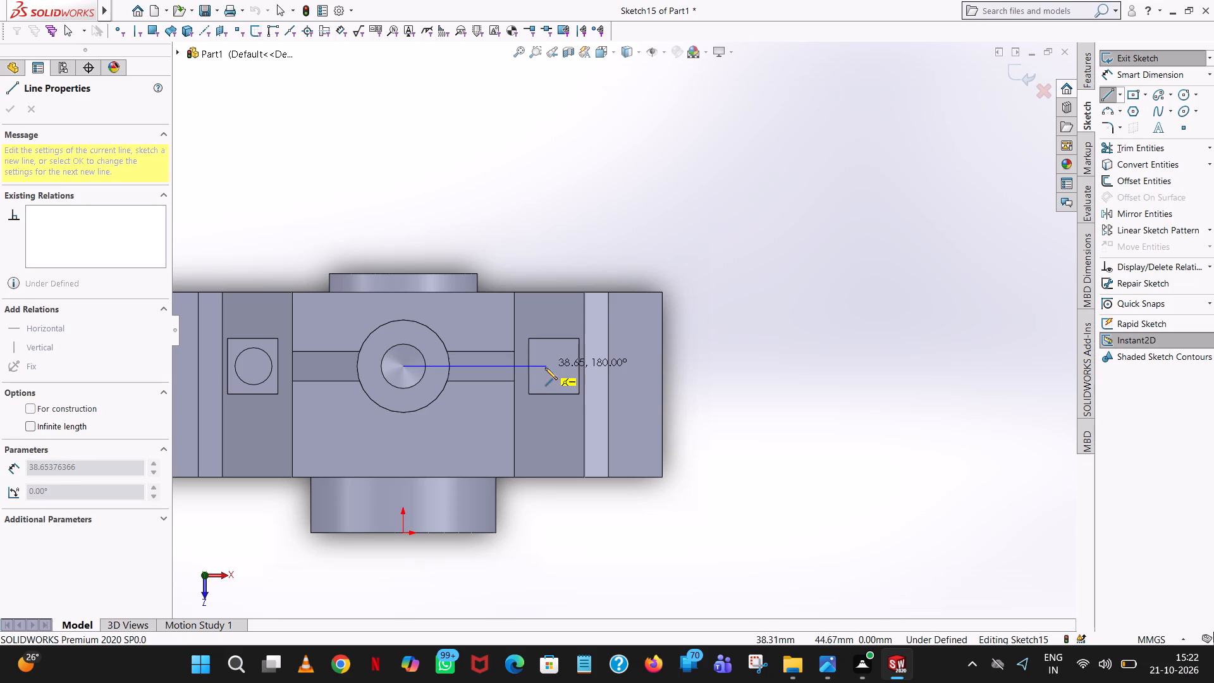
click(545, 367)
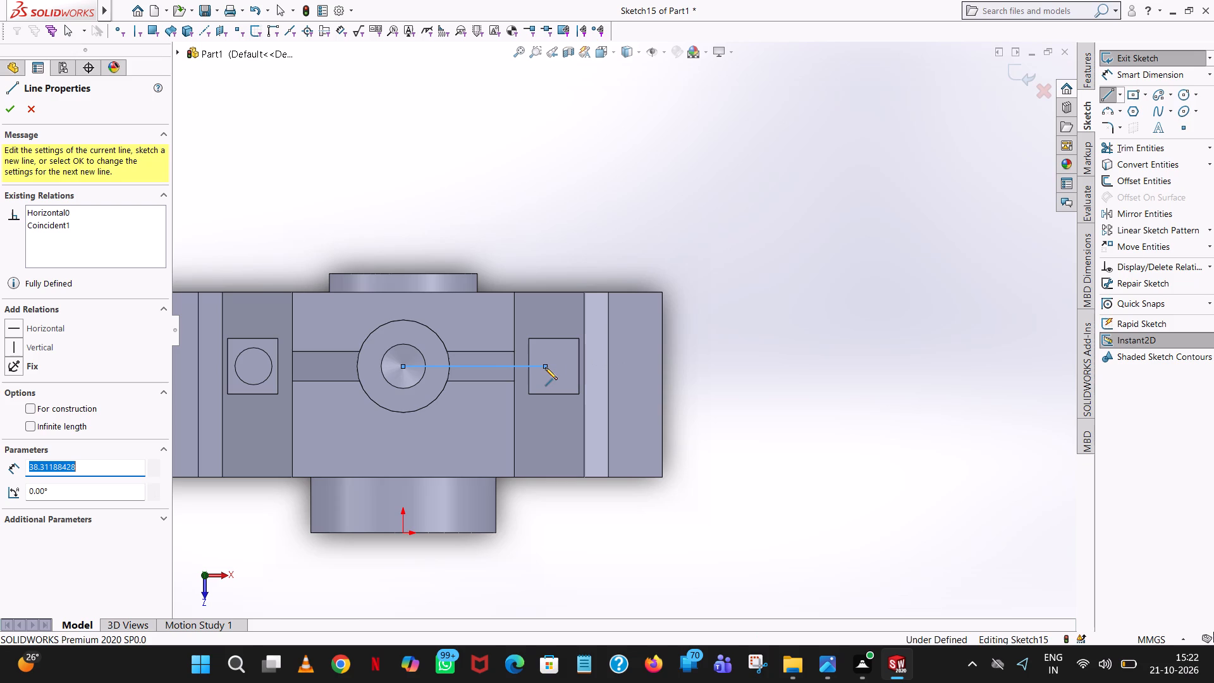
text(40)
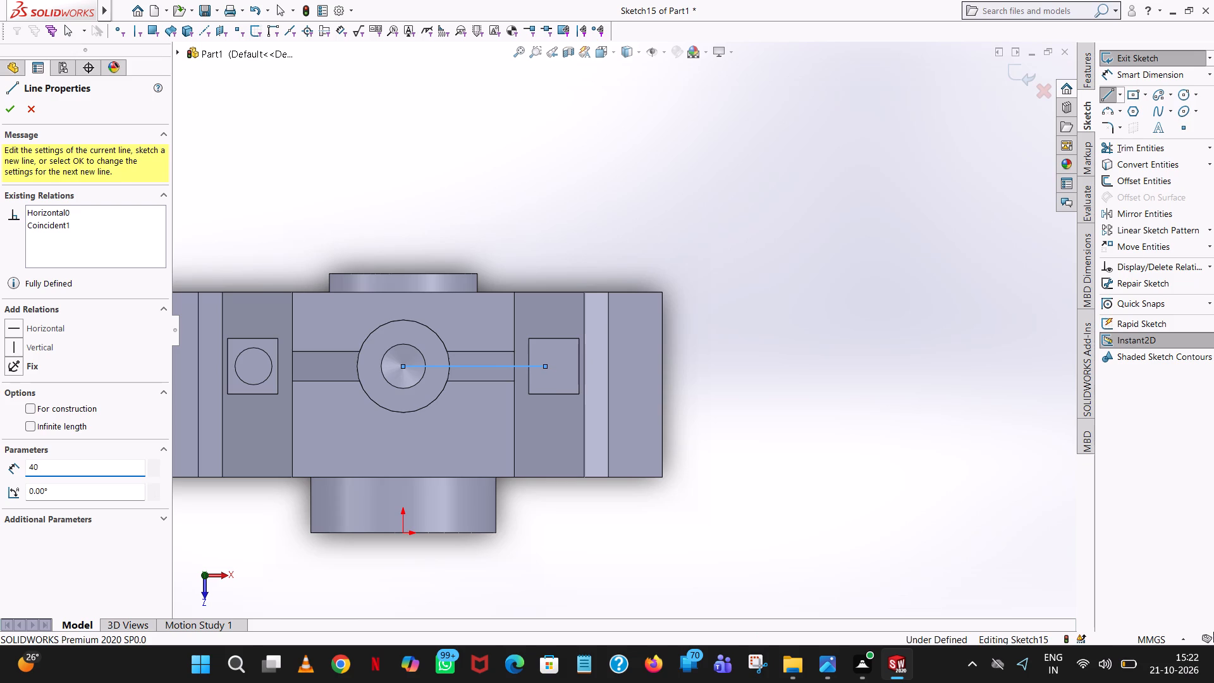
text(.50)
key(Return)
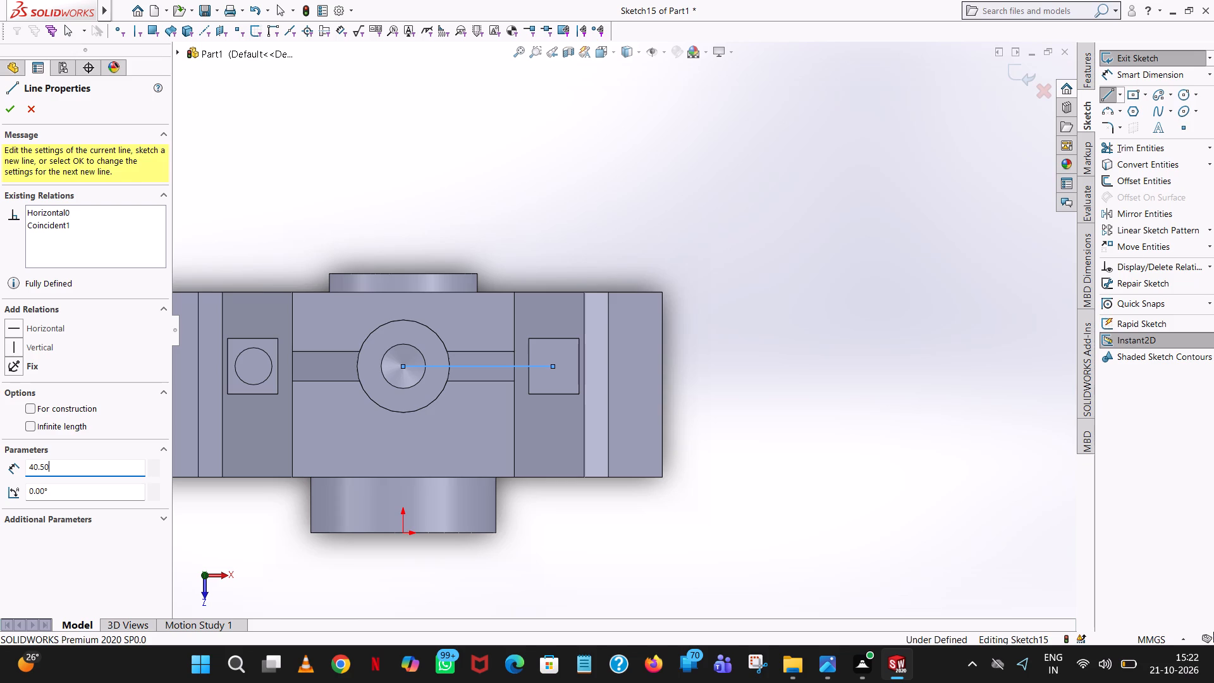
right_click(545, 367)
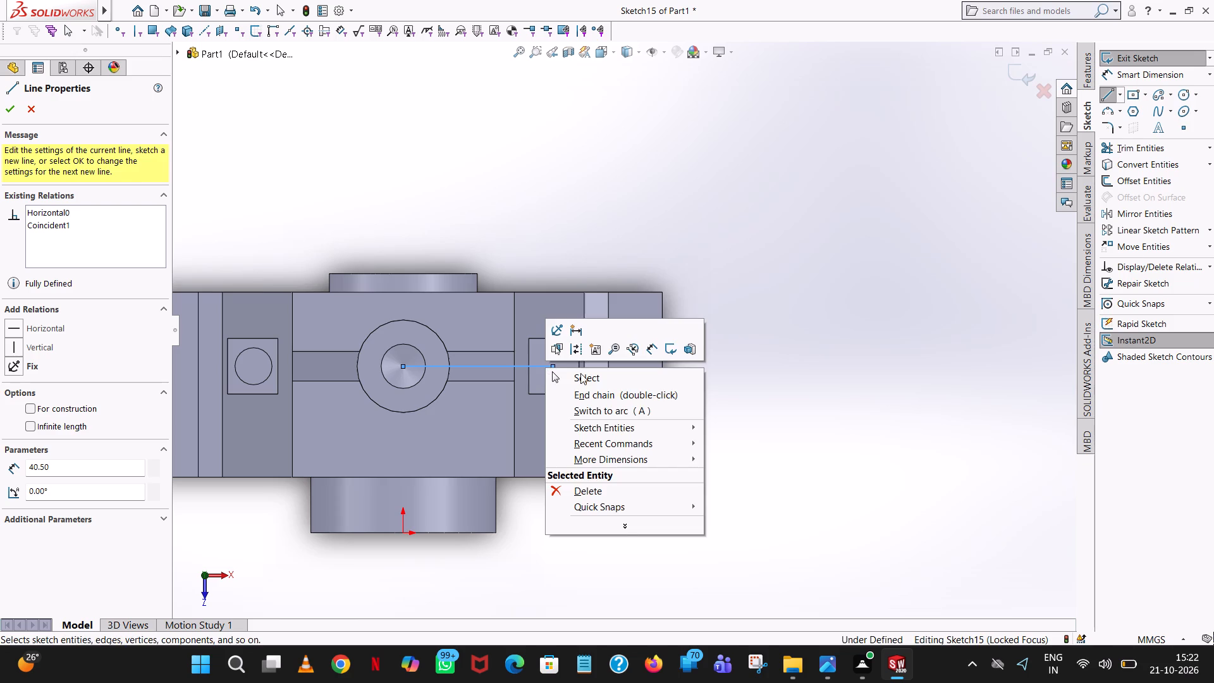
click(581, 379)
Sketch a circle of radius 5 mm centred on the line's end on the side block.
scroll(541, 385, down, 5)
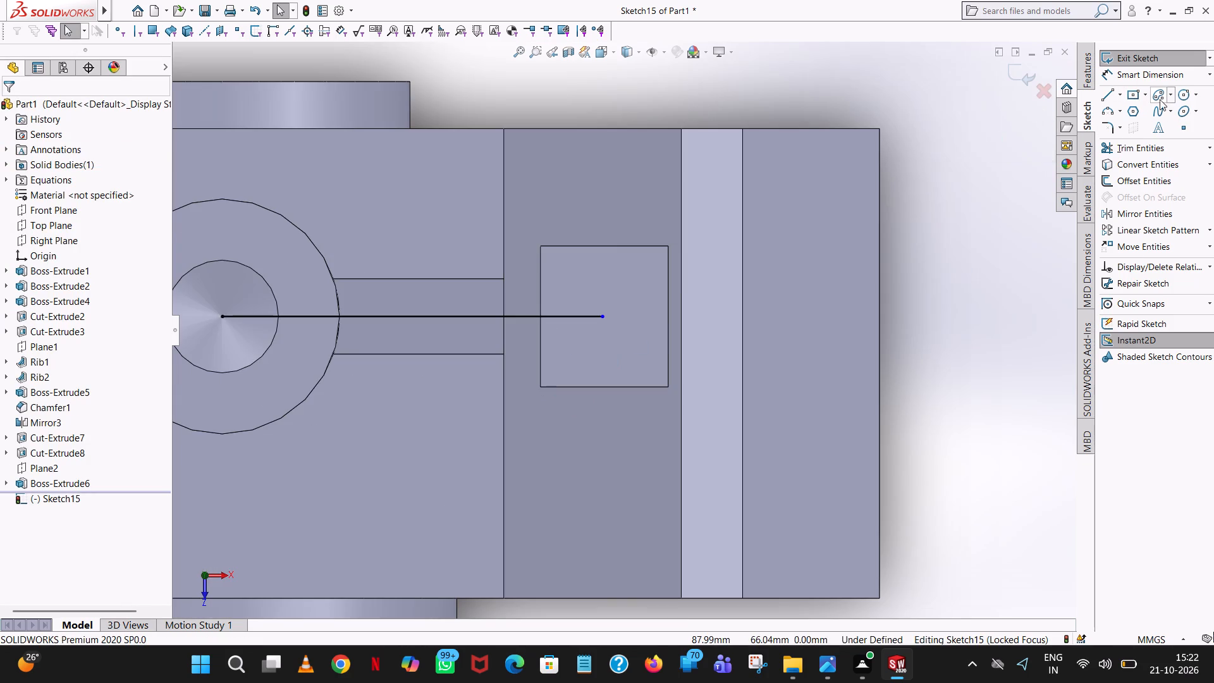
click(1178, 89)
click(602, 318)
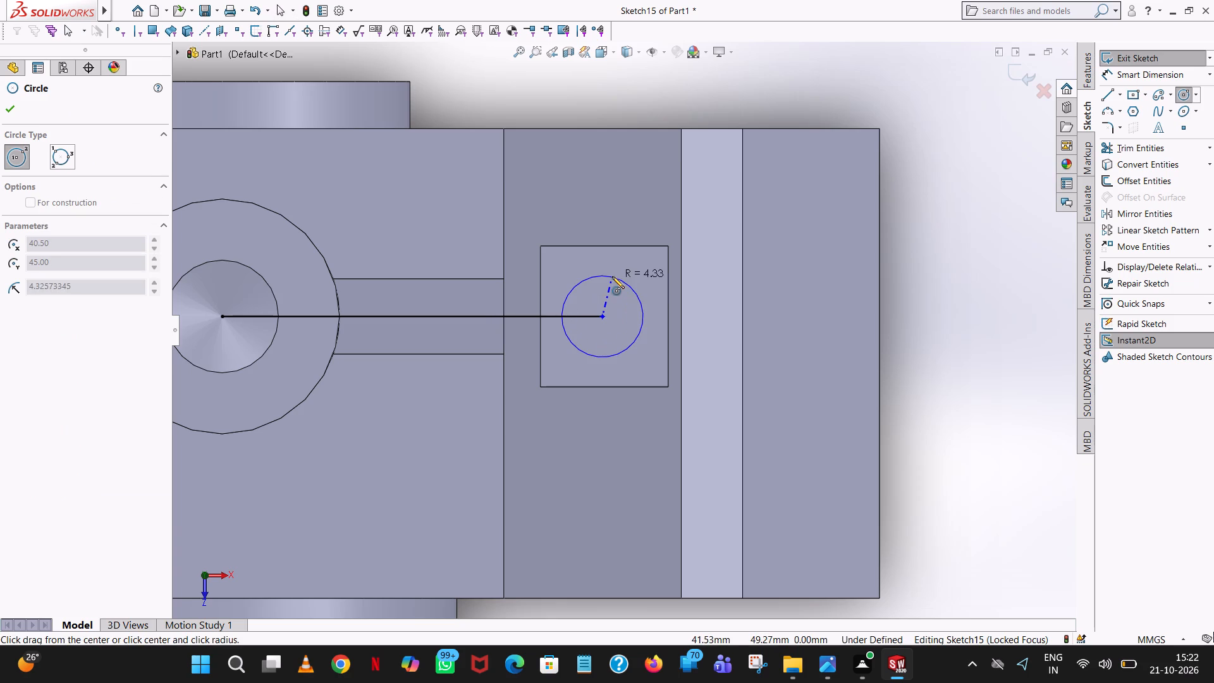
click(612, 276)
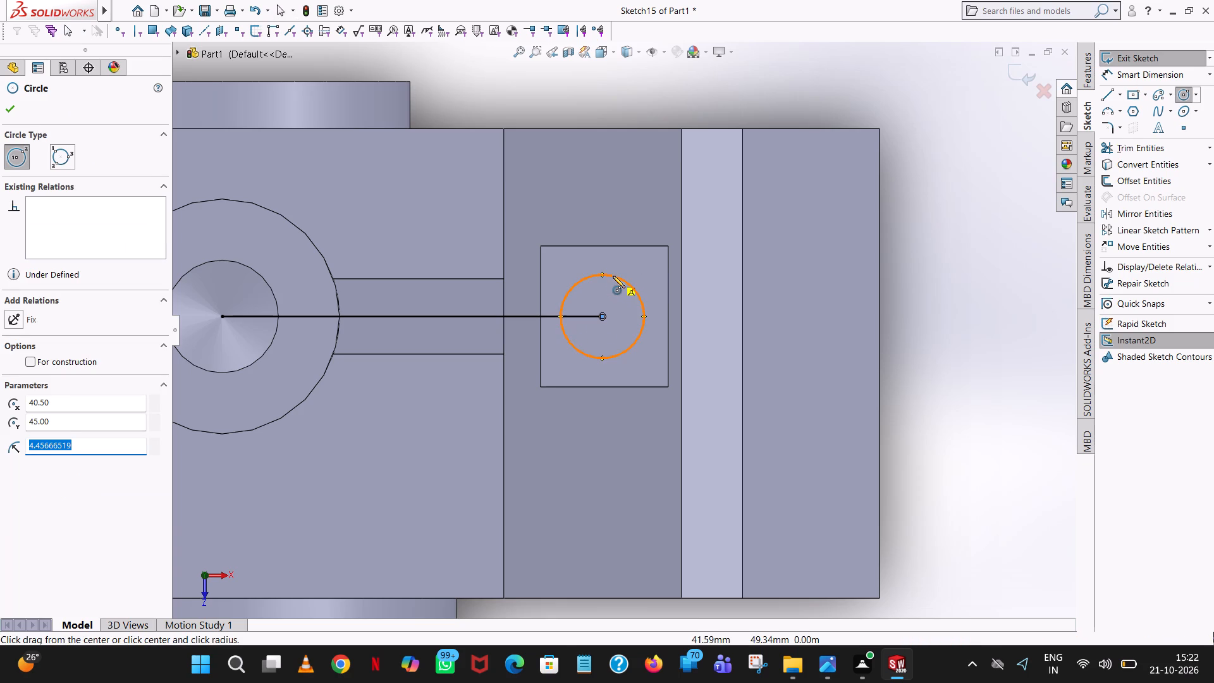
key(5)
key(Return)
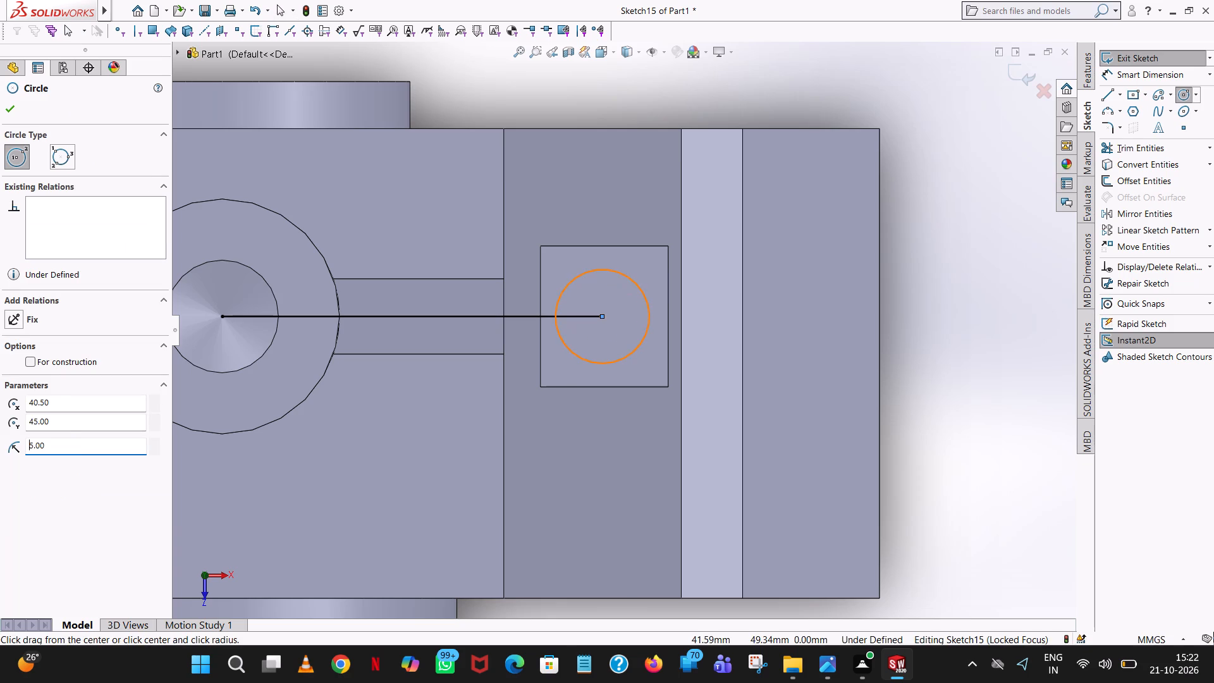
click(8, 109)
click(690, 85)
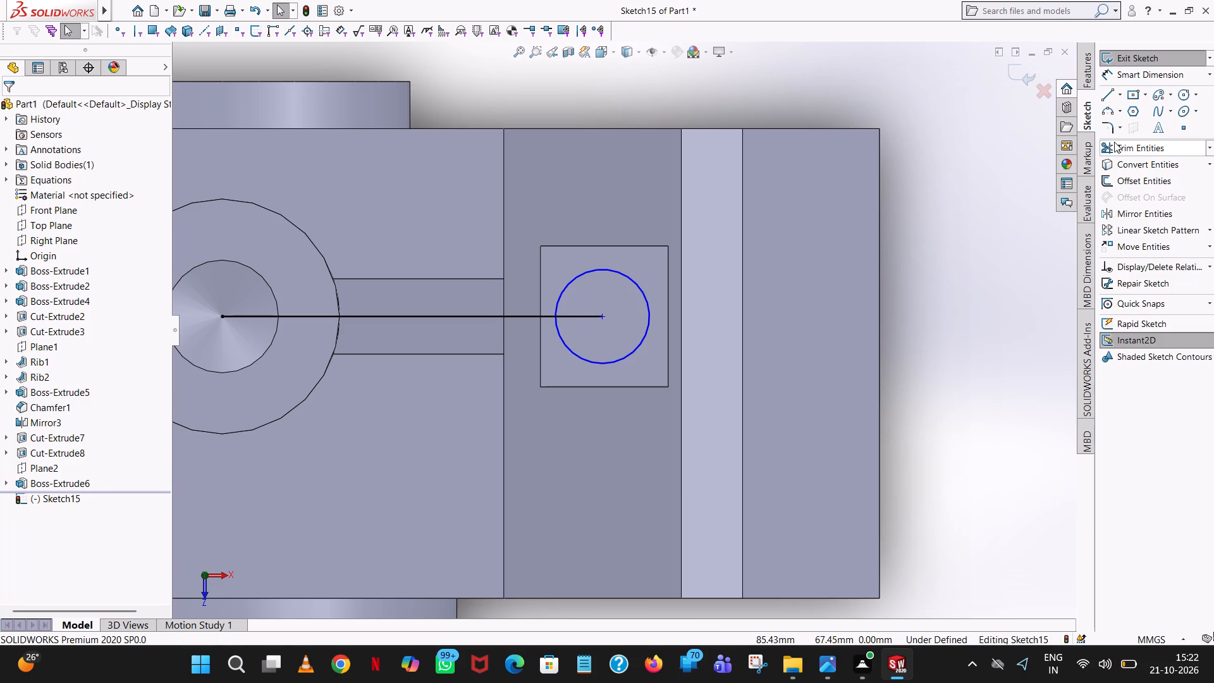
Trim away the whole horizontal locating line, both inside and outside the circle.
click(1114, 142)
click(580, 312)
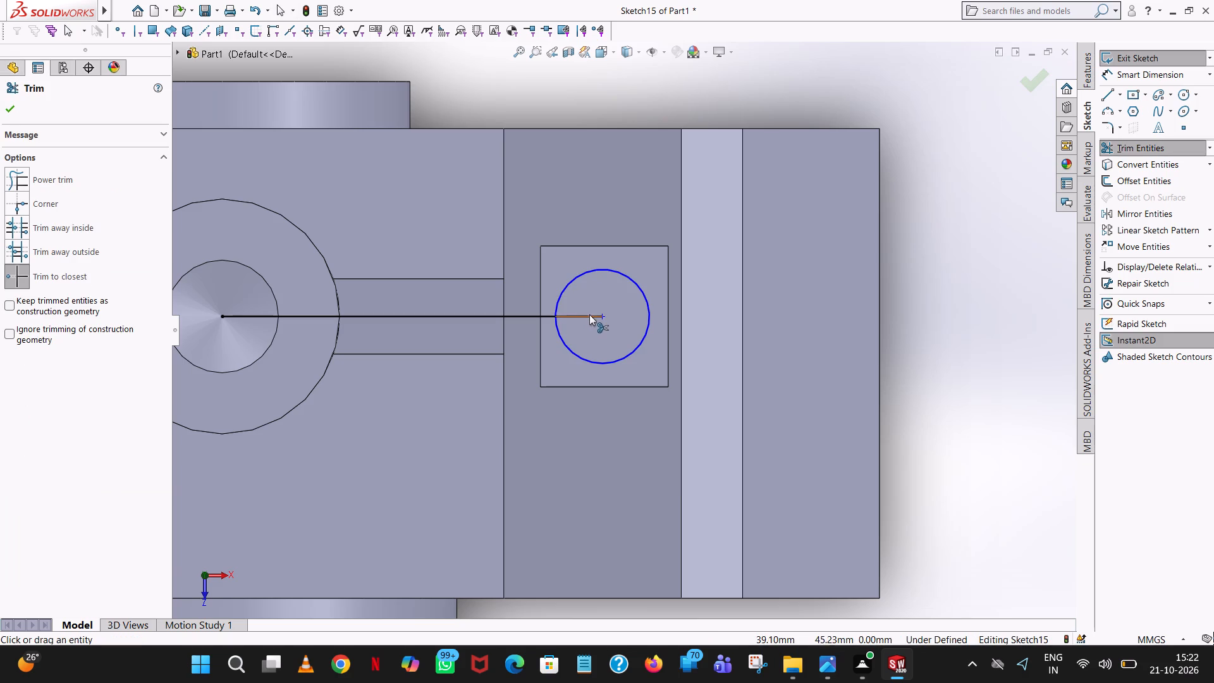
click(589, 314)
click(445, 317)
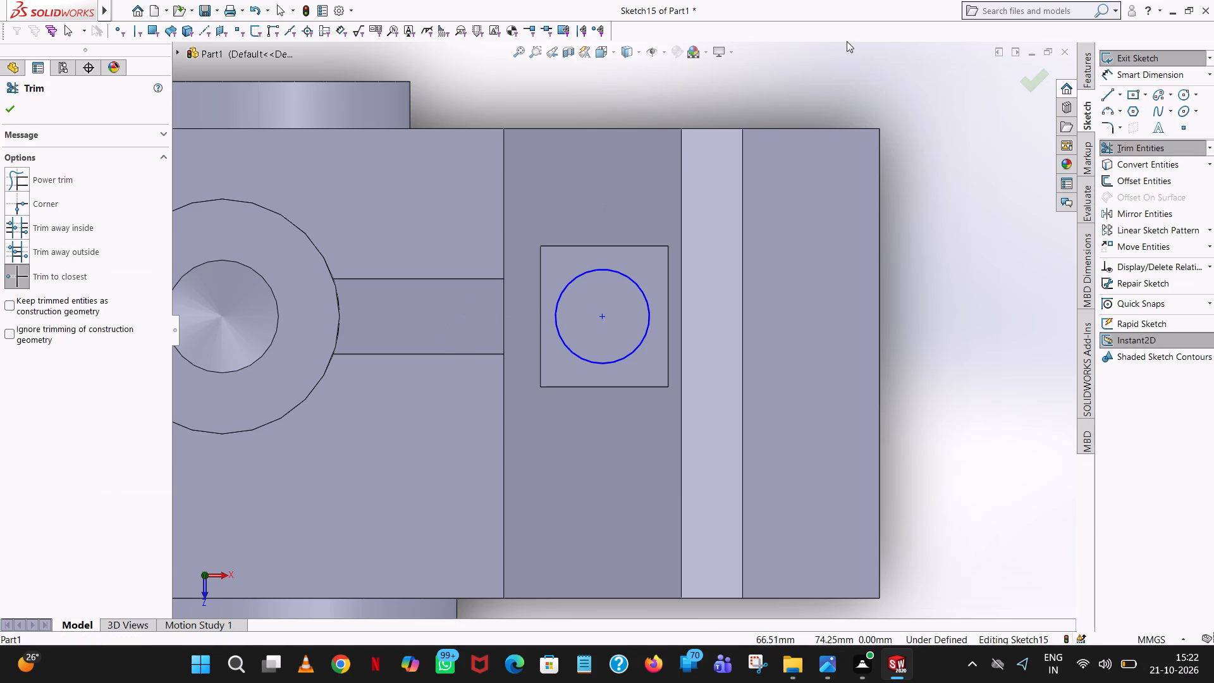
click(13, 107)
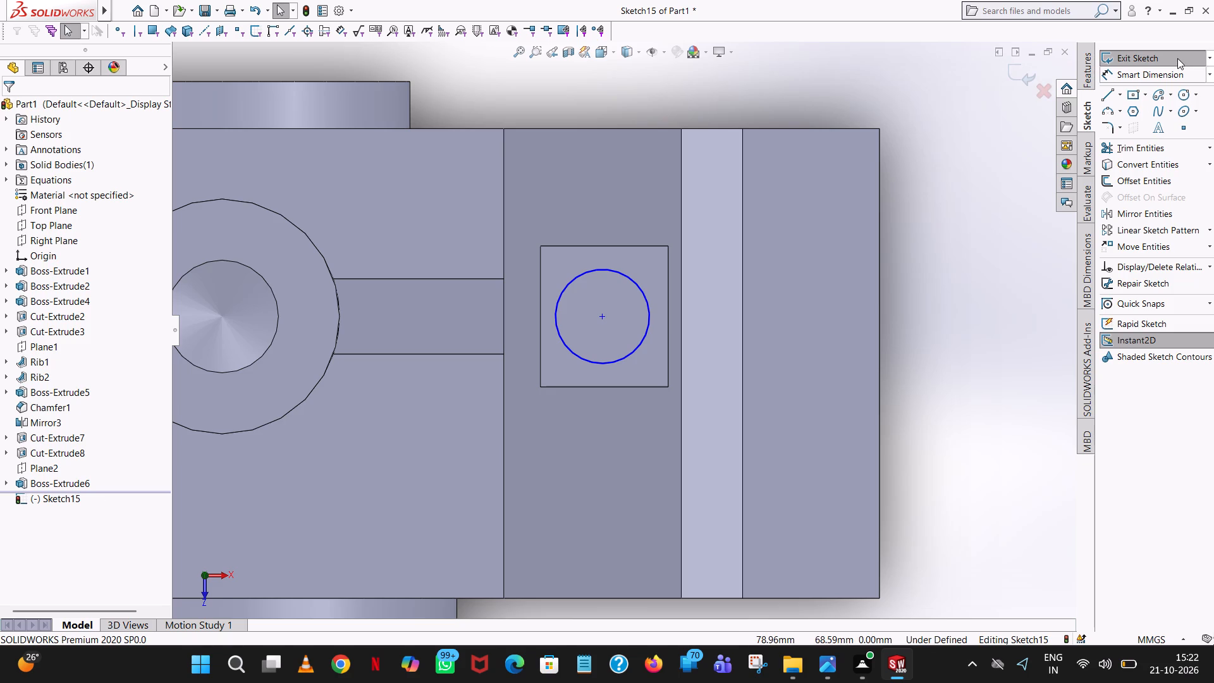
Dimension the circle with a 10 mm diameter and its centre 40.50 mm from the boss hole's centre.
click(1151, 76)
click(639, 291)
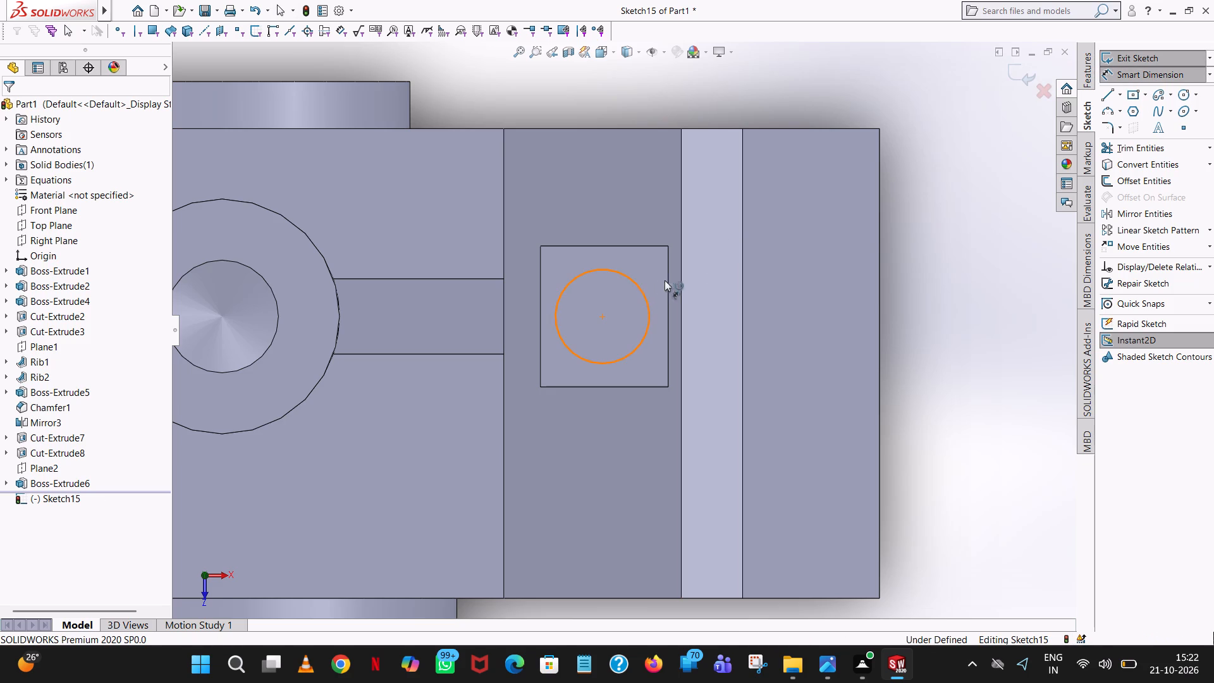
click(926, 229)
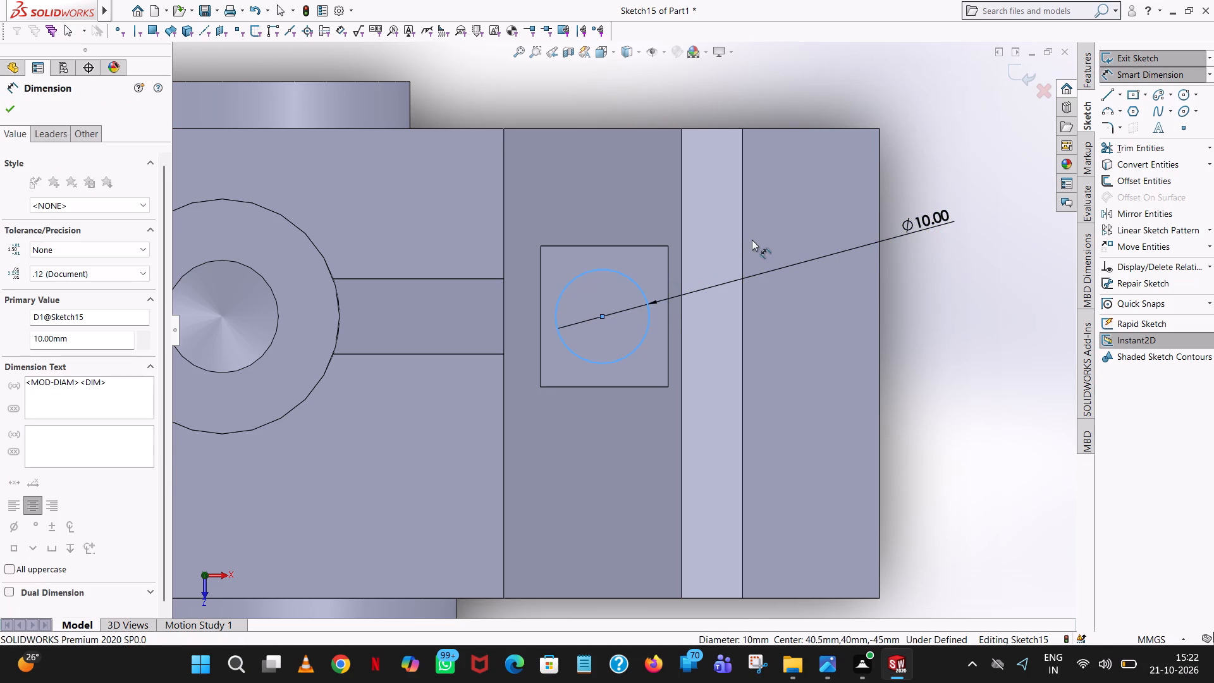
click(868, 205)
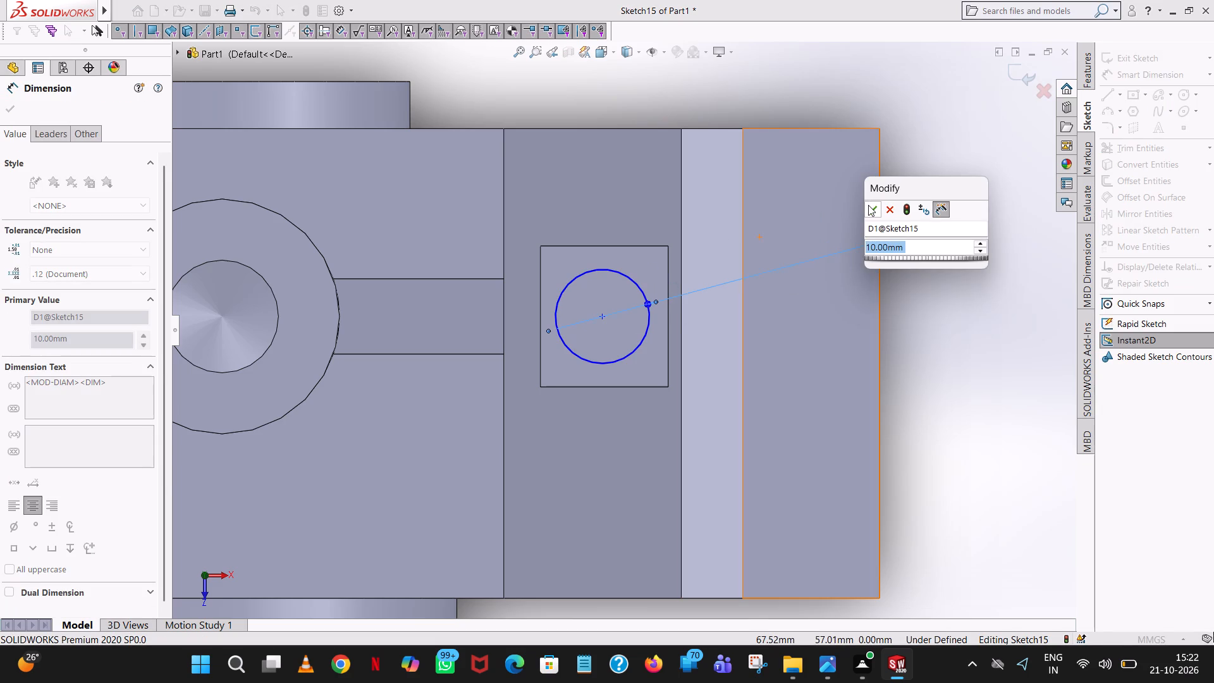
click(920, 123)
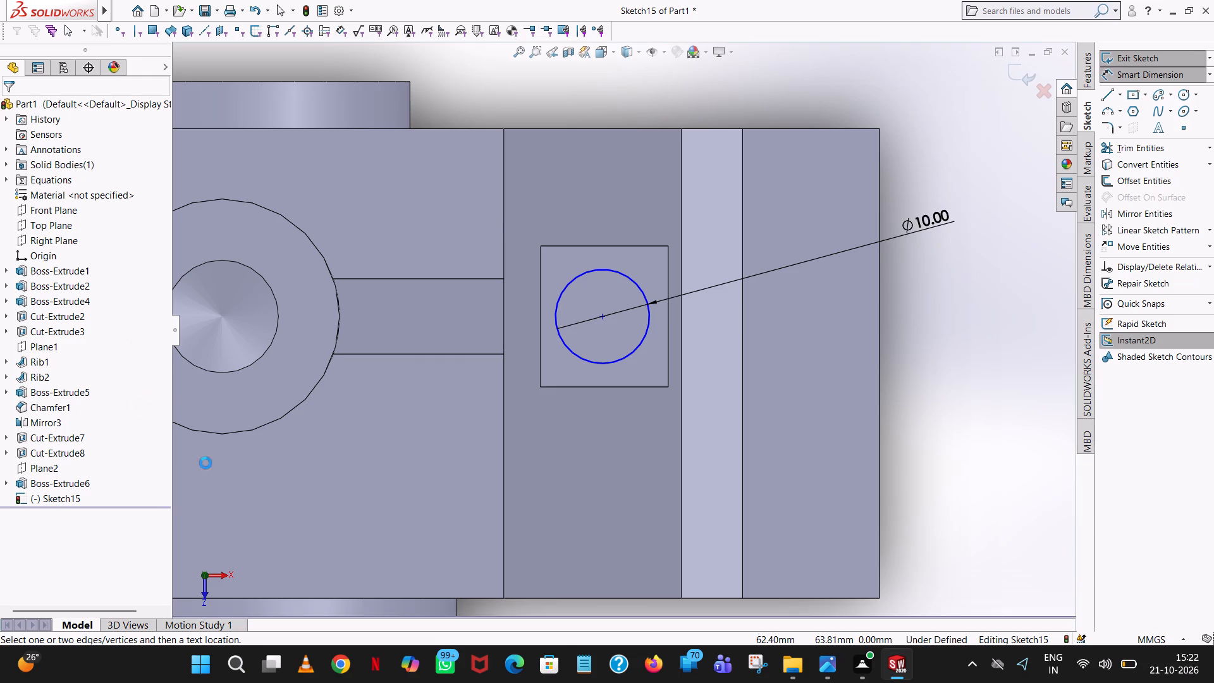
click(606, 314)
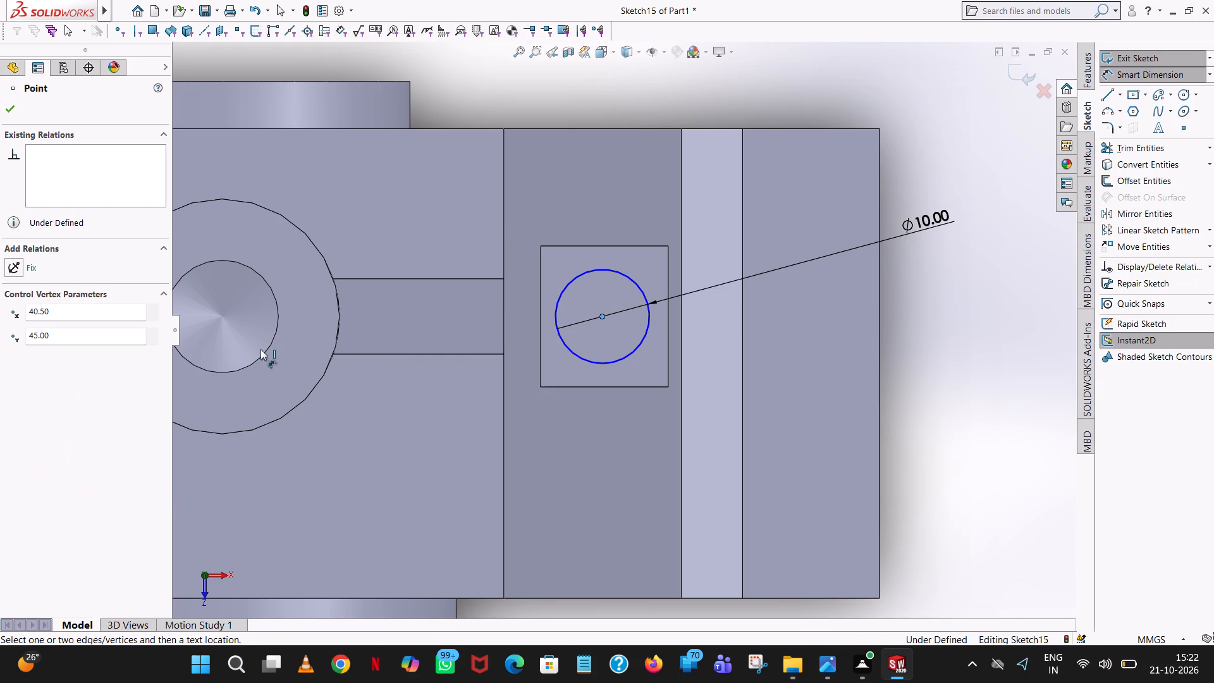
click(277, 335)
click(365, 488)
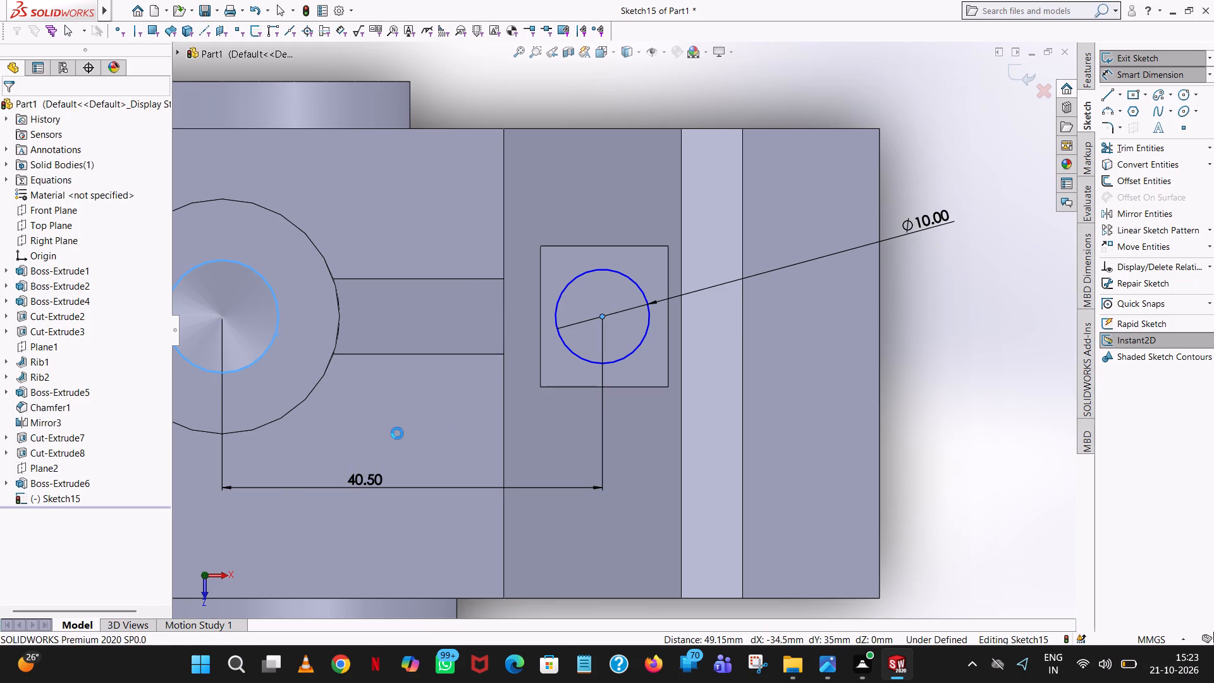
click(310, 467)
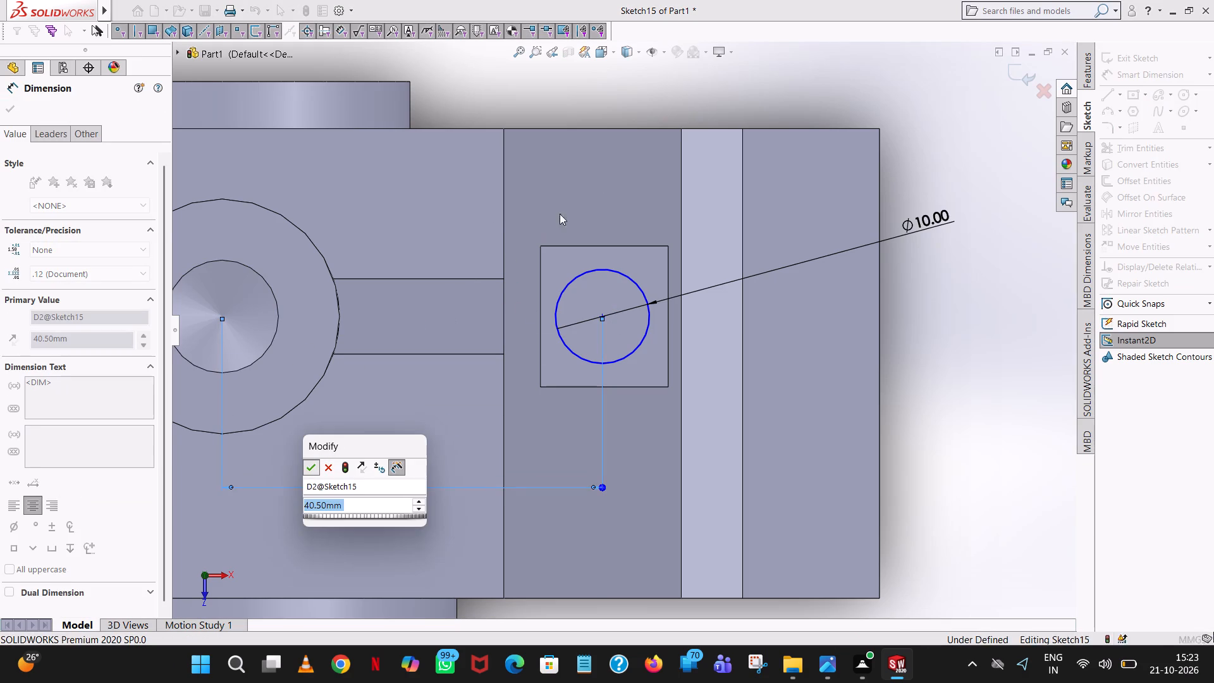
Dimension the circle's centre 20 mm from the body's long rear edge.
click(642, 149)
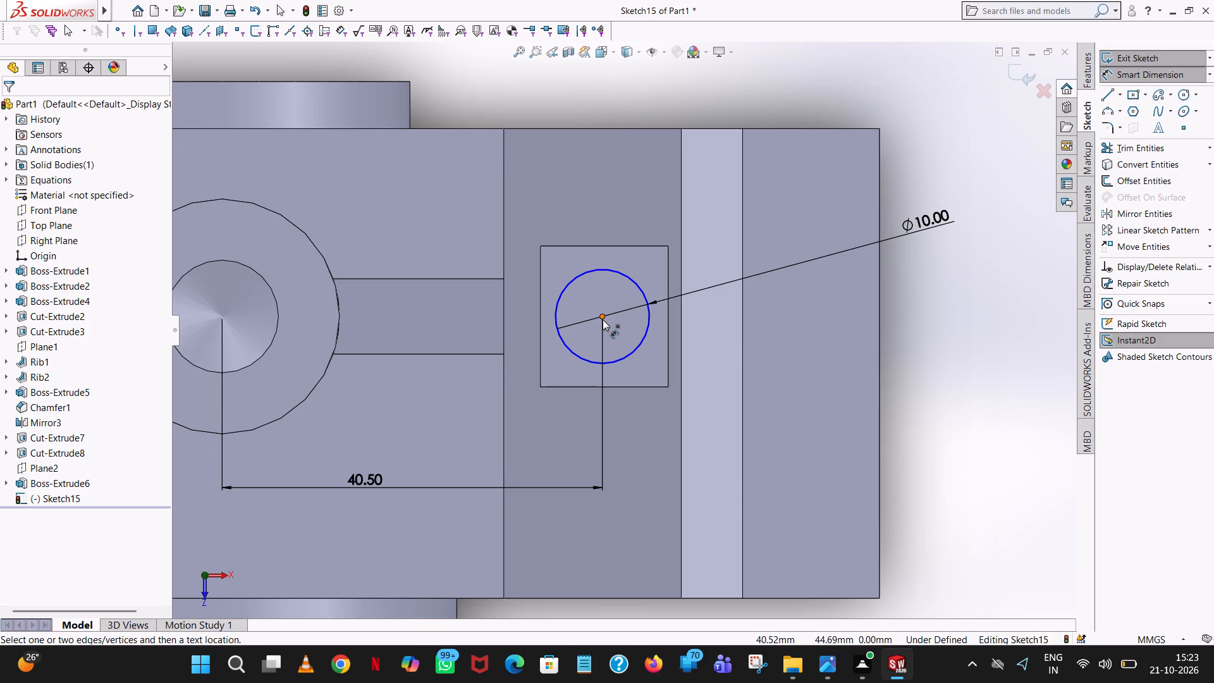
click(603, 319)
click(392, 127)
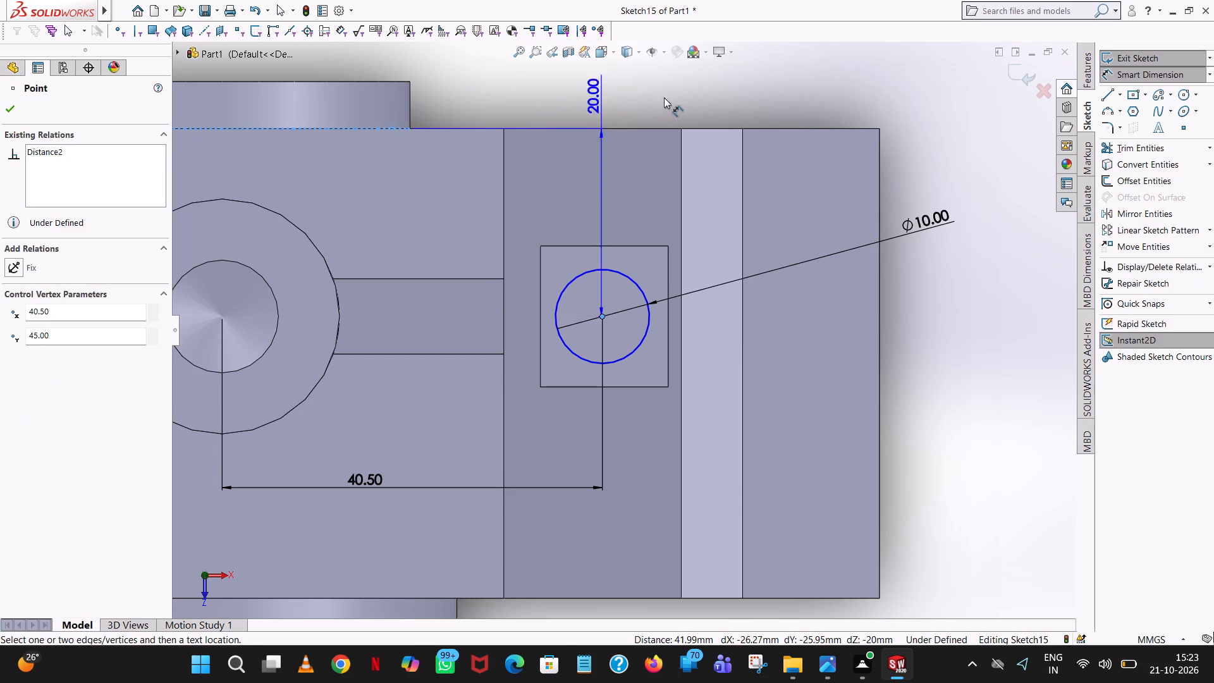
click(930, 113)
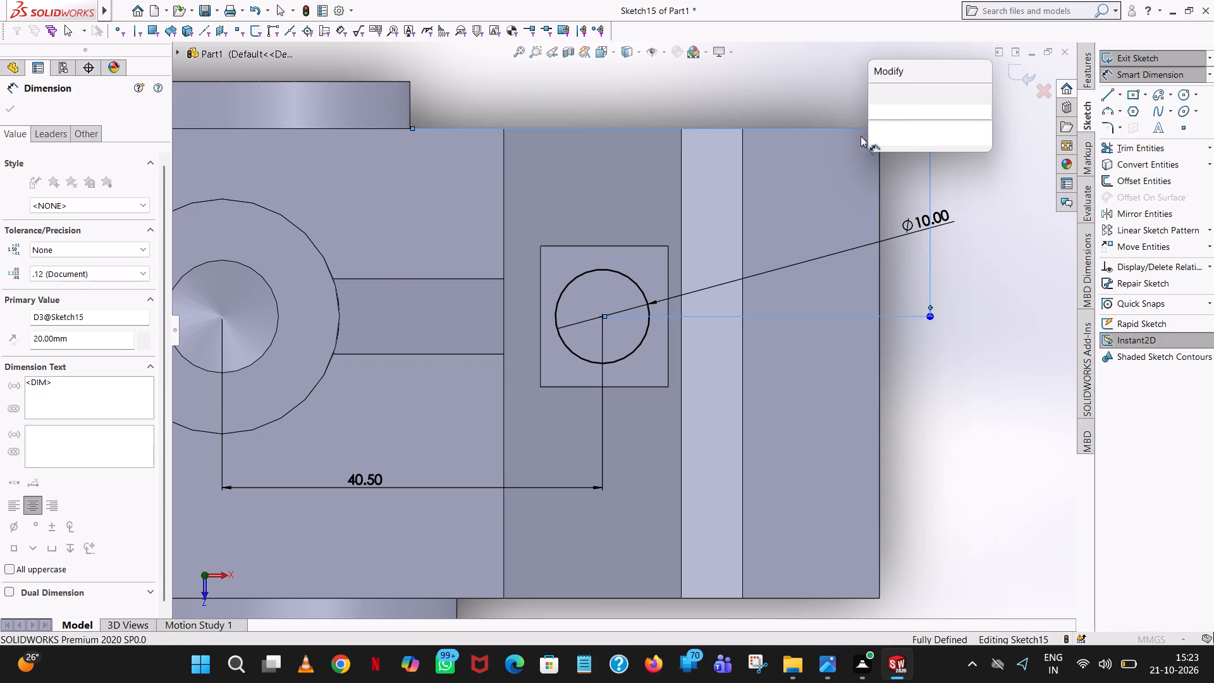
click(876, 92)
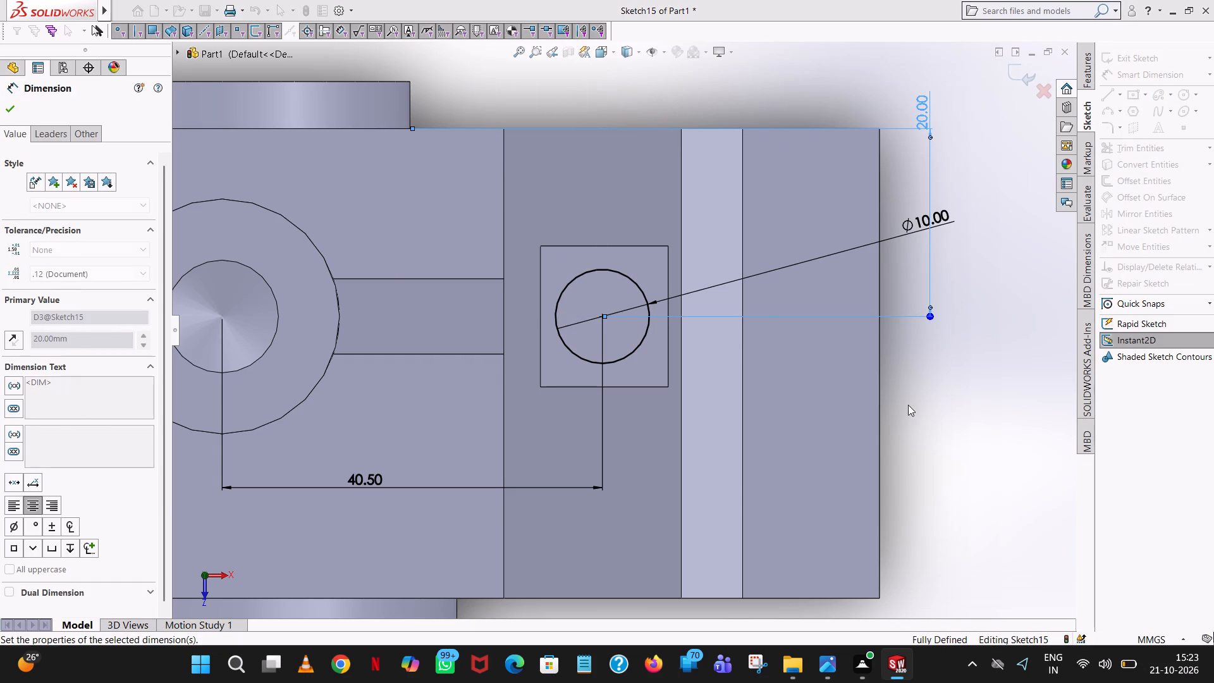
click(914, 402)
Cut the 10 mm circle blind into the side block to a depth of 18 mm.
middle_drag(916, 402, 899, 274)
scroll(916, 401, up, 2)
scroll(899, 274, up, 1)
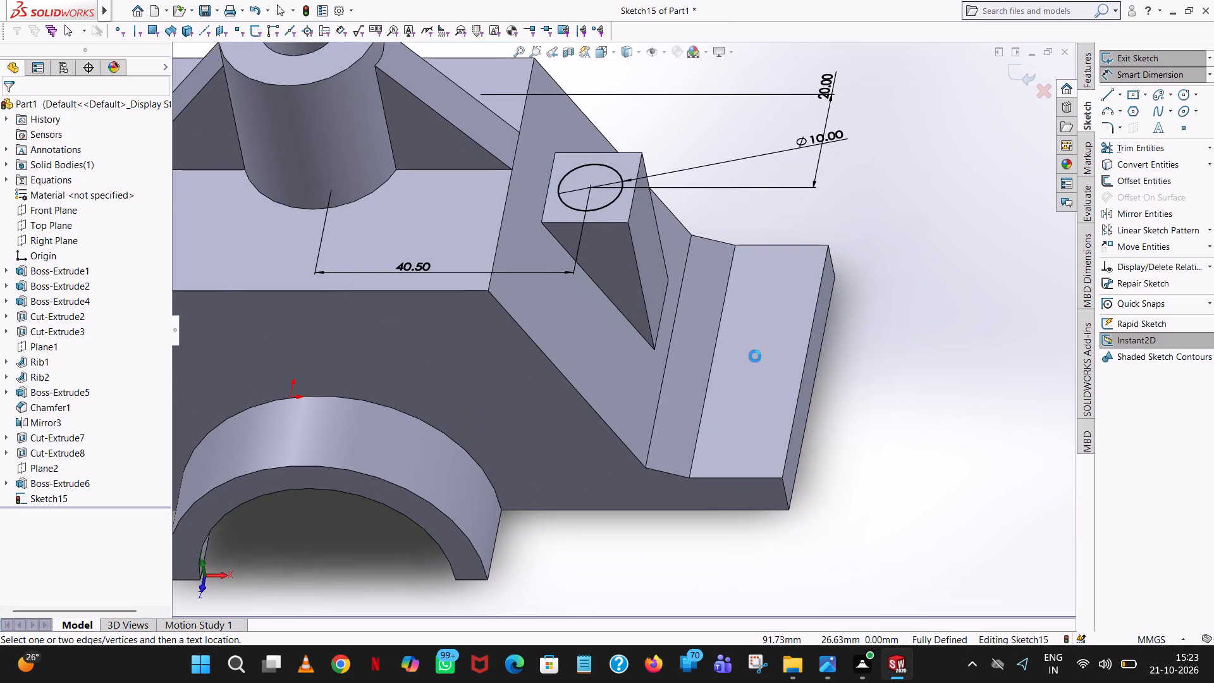
middle_drag(714, 364, 720, 223)
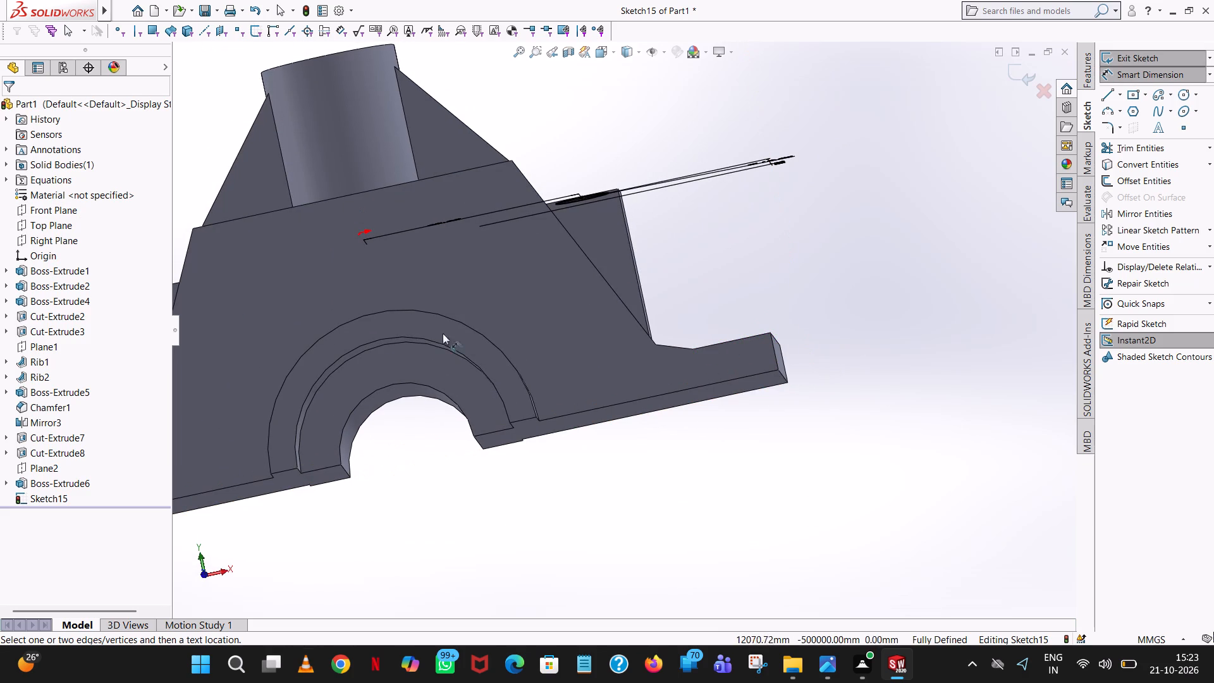
click(1088, 71)
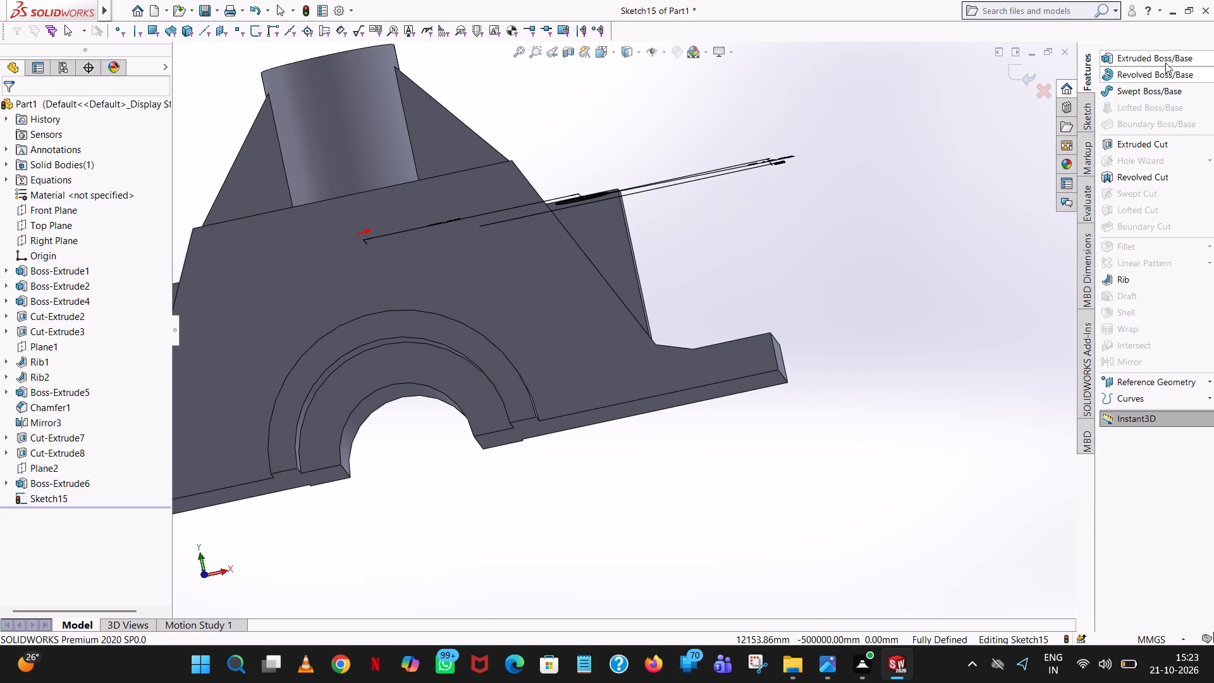
click(1131, 139)
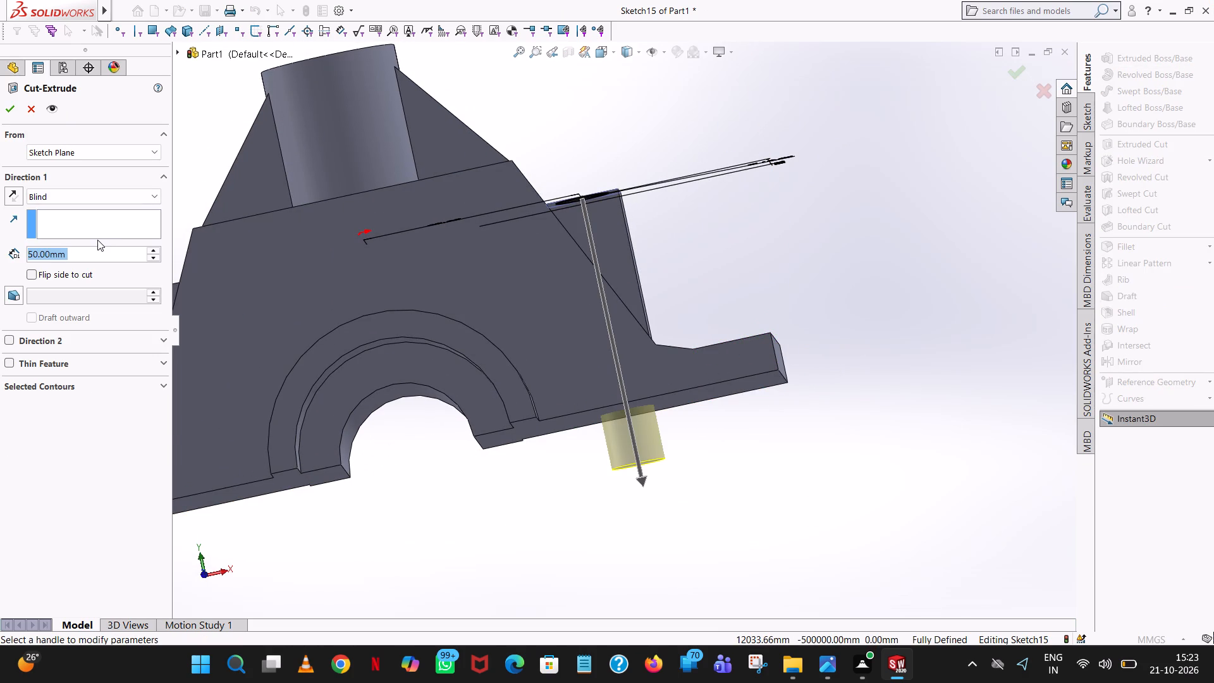
key(1)
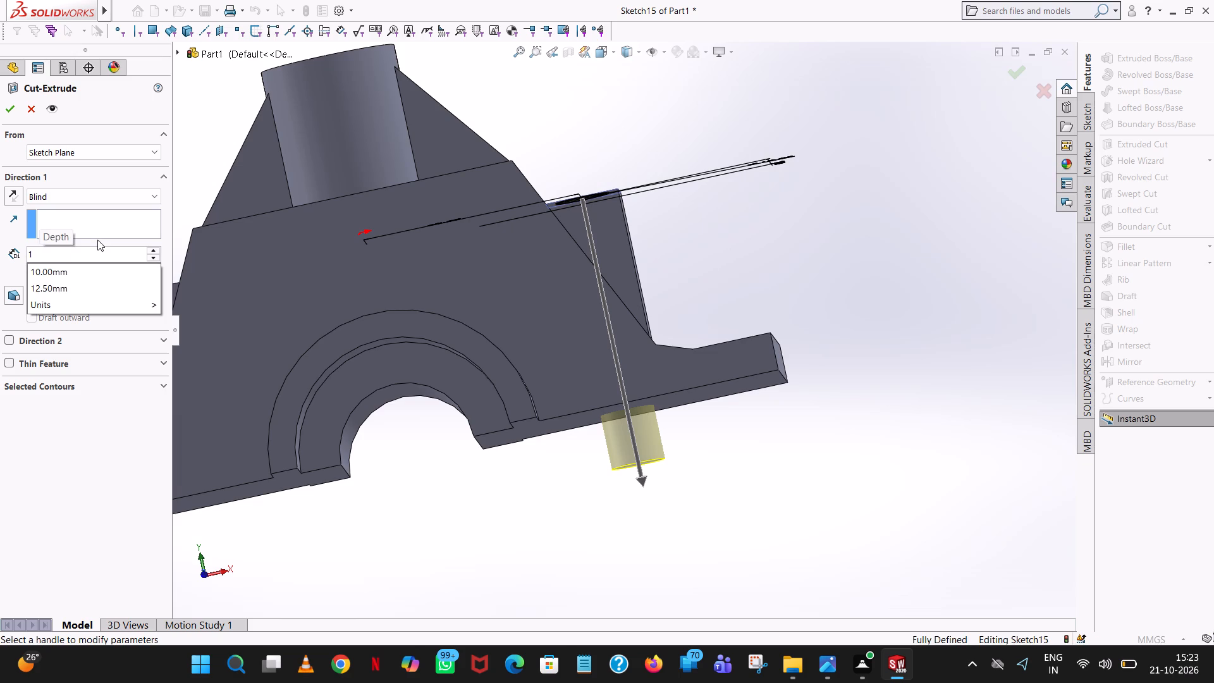
key(8)
key(Return)
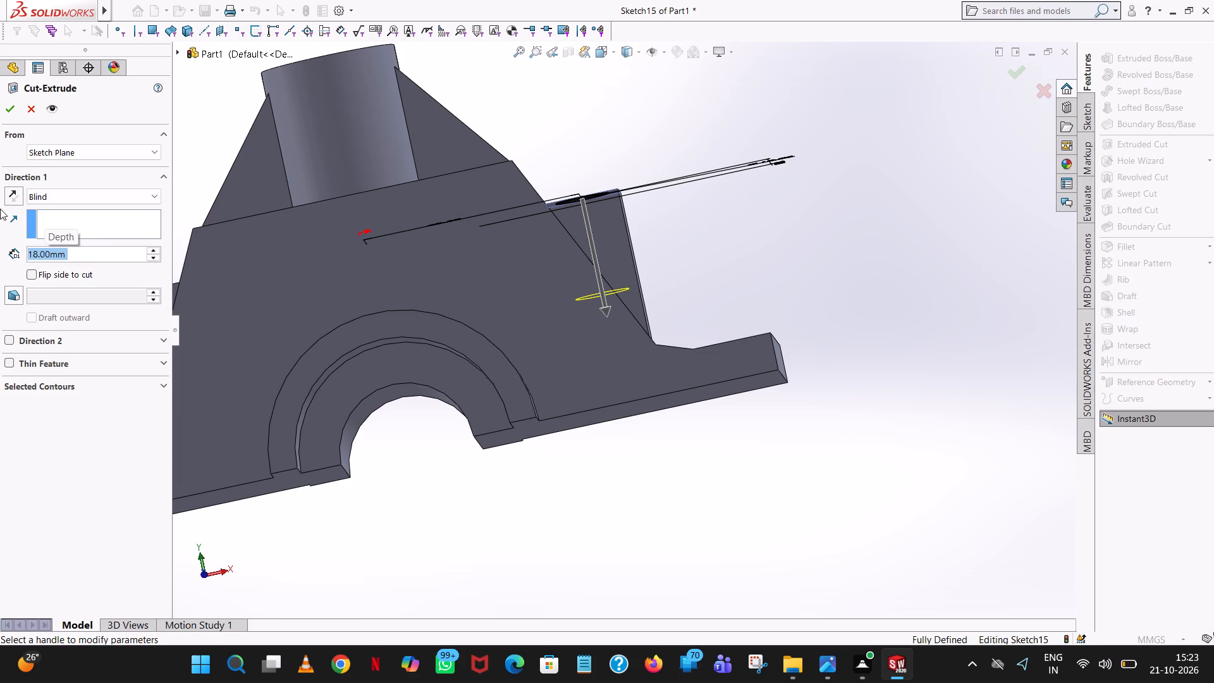
click(6, 112)
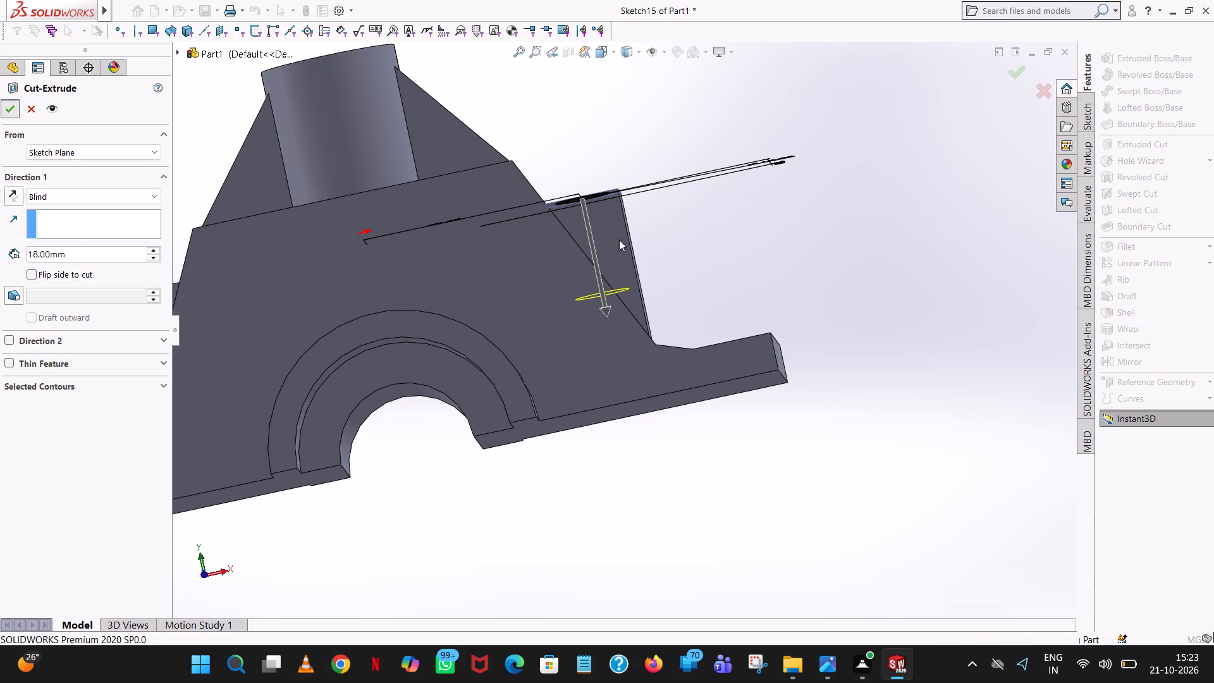
click(708, 180)
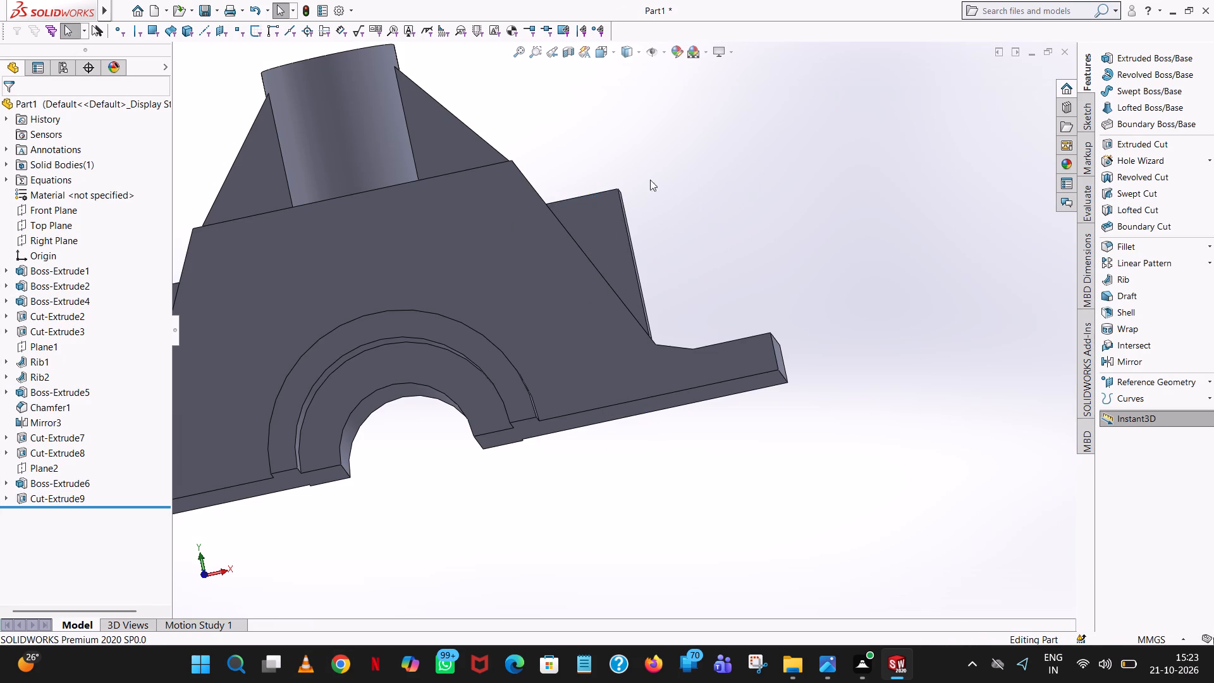
Start an Extruded Cut sketch on the floor of the new side block hole and view it face-on.
middle_drag(573, 169, 611, 352)
scroll(621, 257, down, 1)
scroll(611, 352, down, 1)
scroll(557, 242, up, 5)
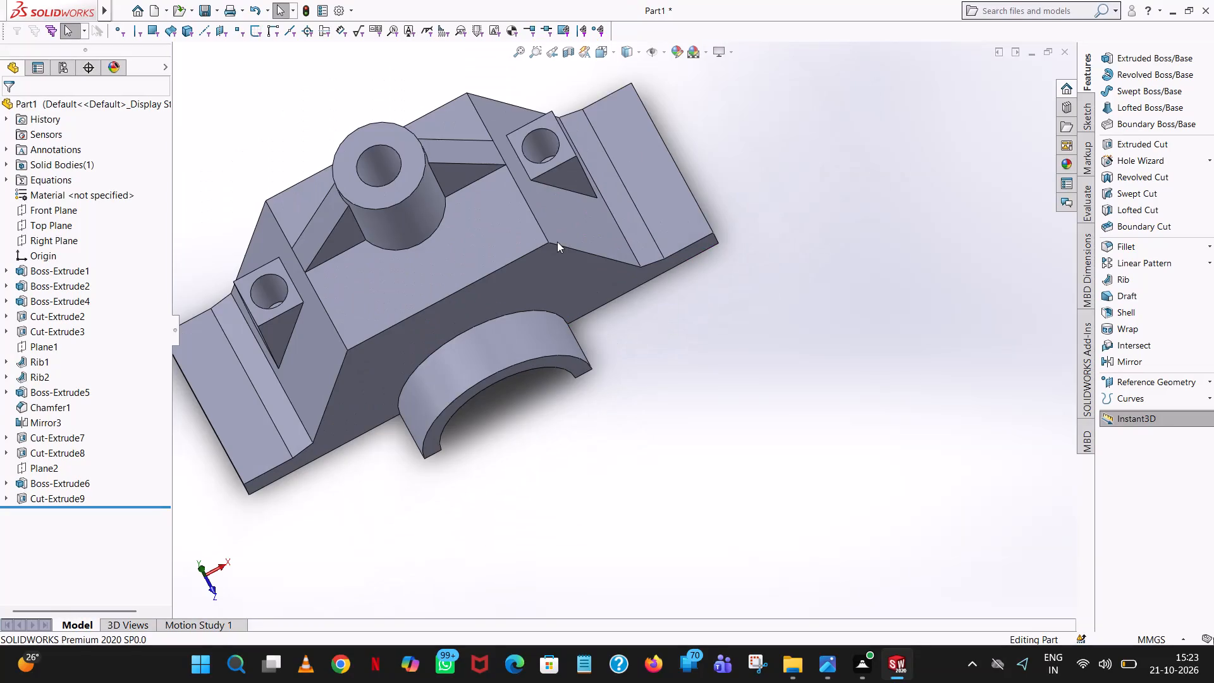
scroll(558, 182, down, 4)
middle_drag(561, 191, 576, 247)
scroll(573, 239, down, 1)
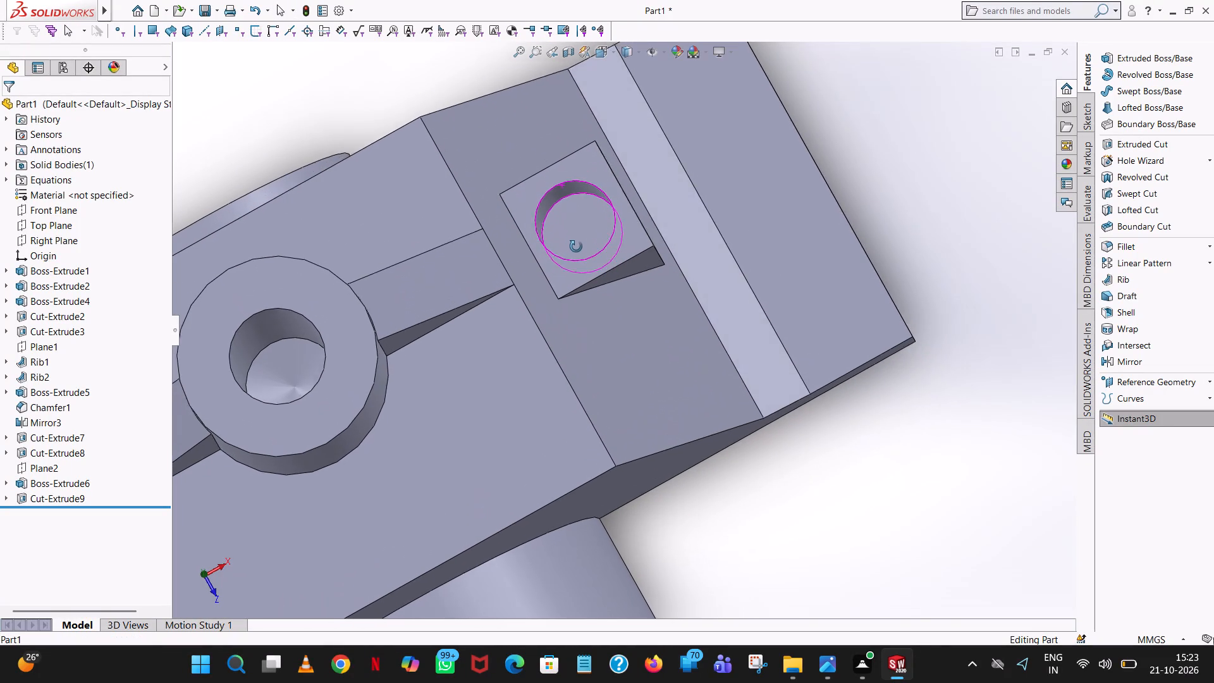
middle_drag(576, 247, 576, 247)
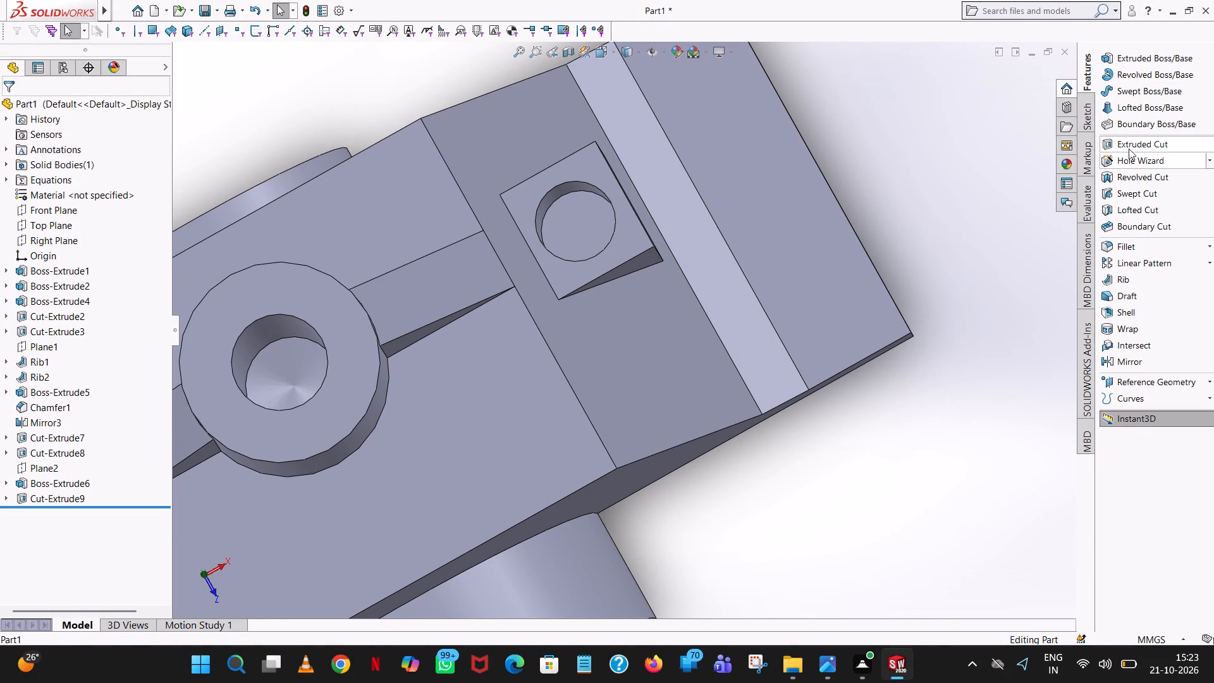
click(1129, 147)
click(568, 219)
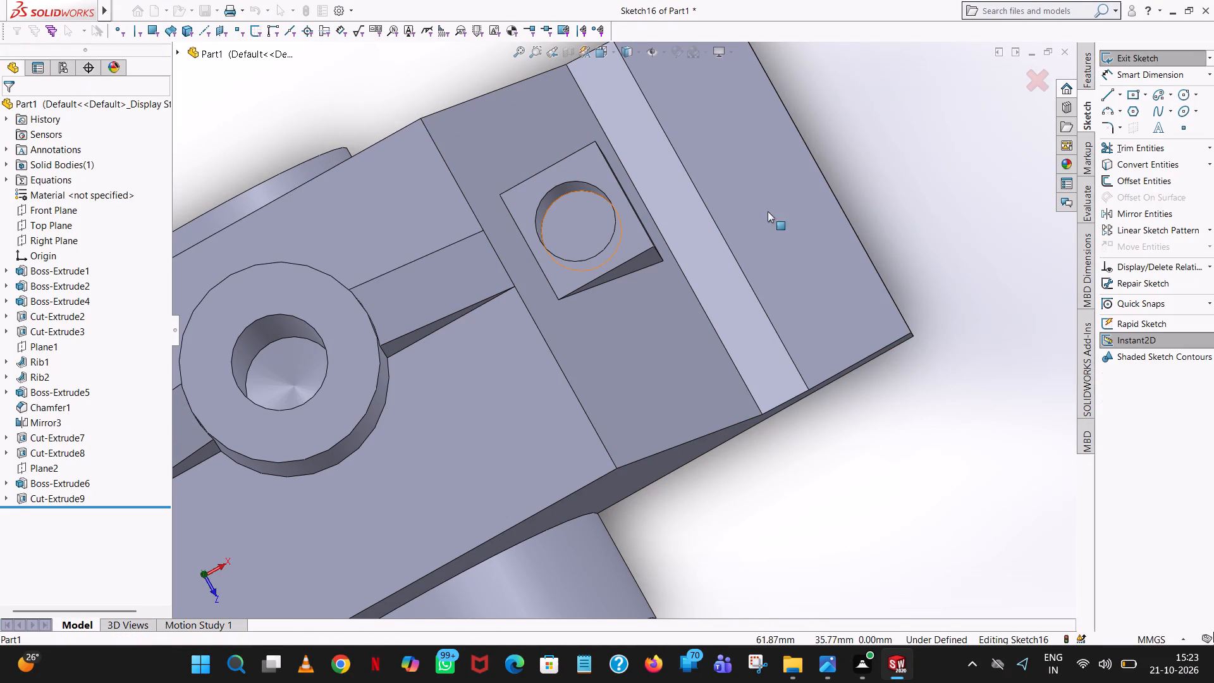
click(614, 47)
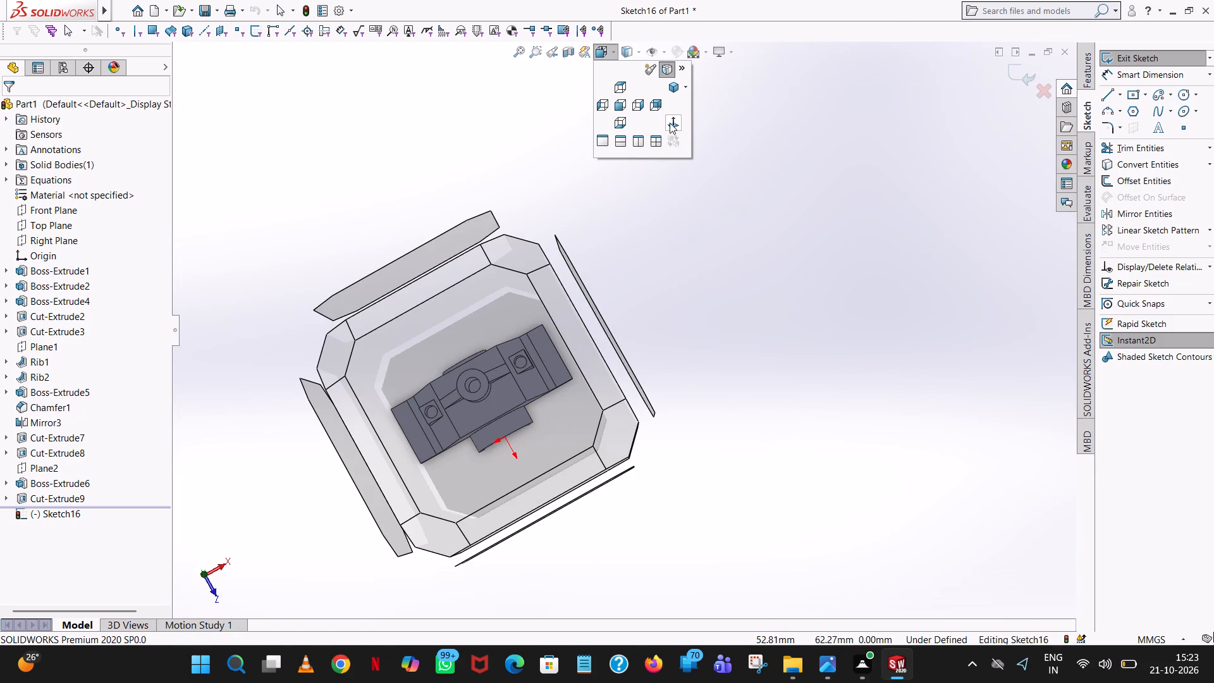
click(670, 123)
scroll(790, 398, up, 5)
scroll(710, 462, down, 1)
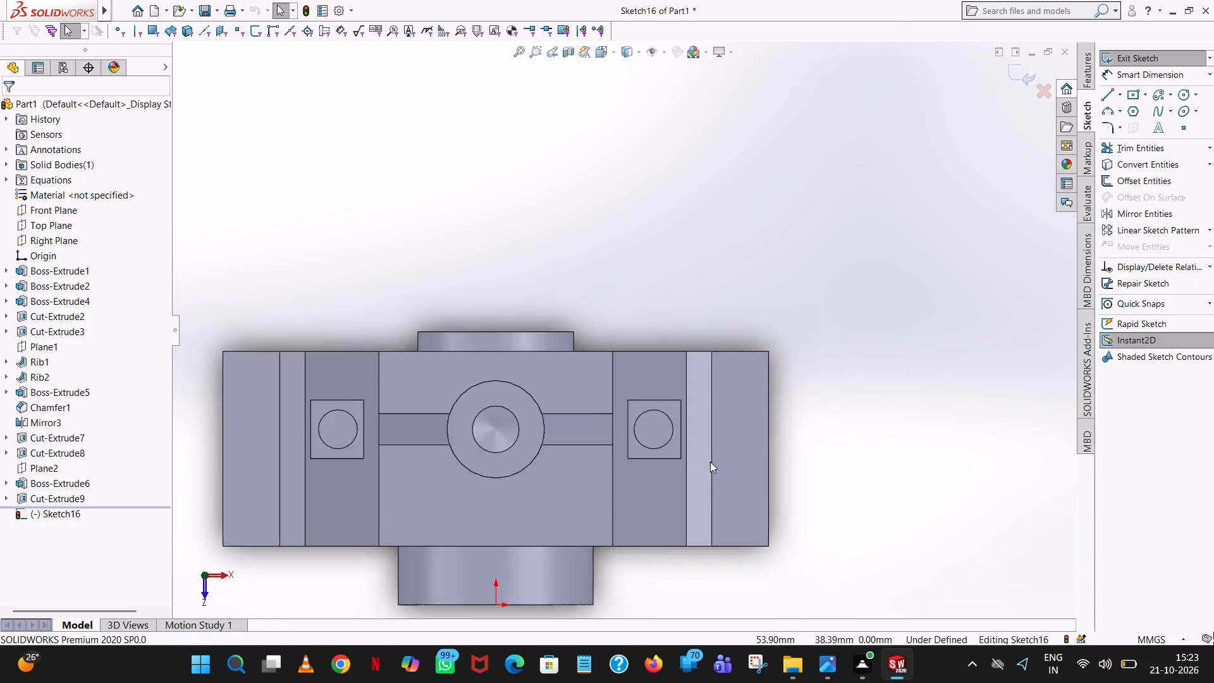
scroll(710, 462, down, 2)
scroll(619, 431, down, 6)
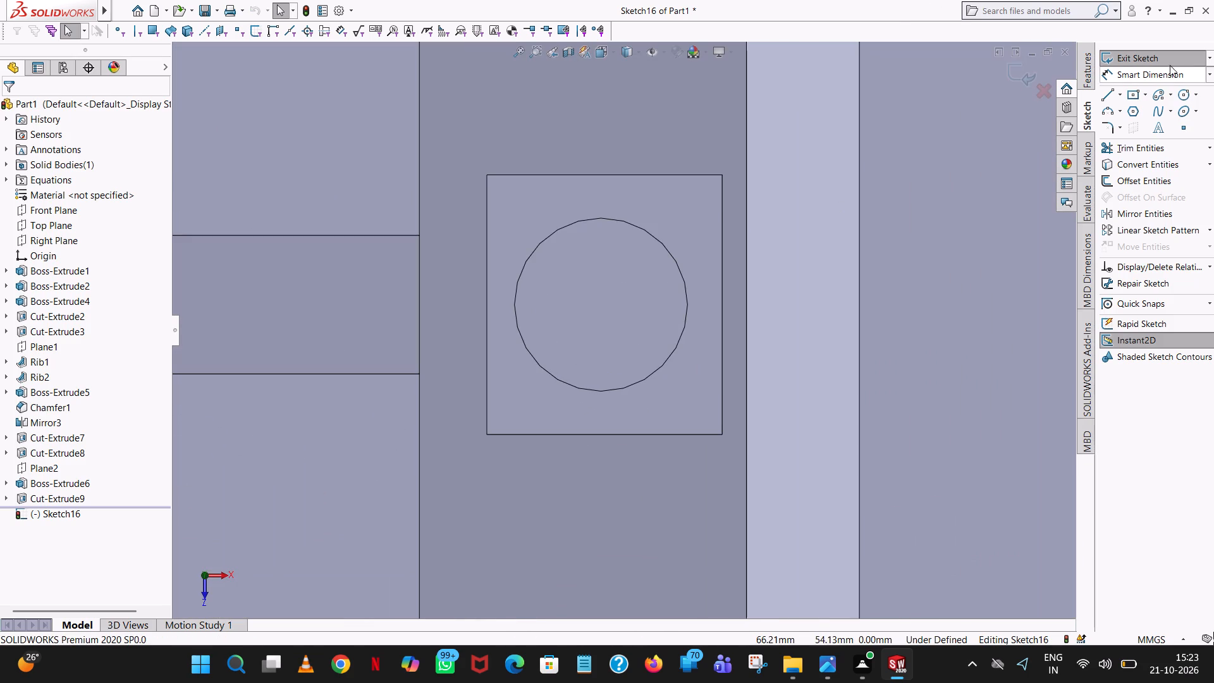
Sketch a circle concentric with the side block hole, matching its edge, and dimension it to 10 mm diameter.
click(1178, 92)
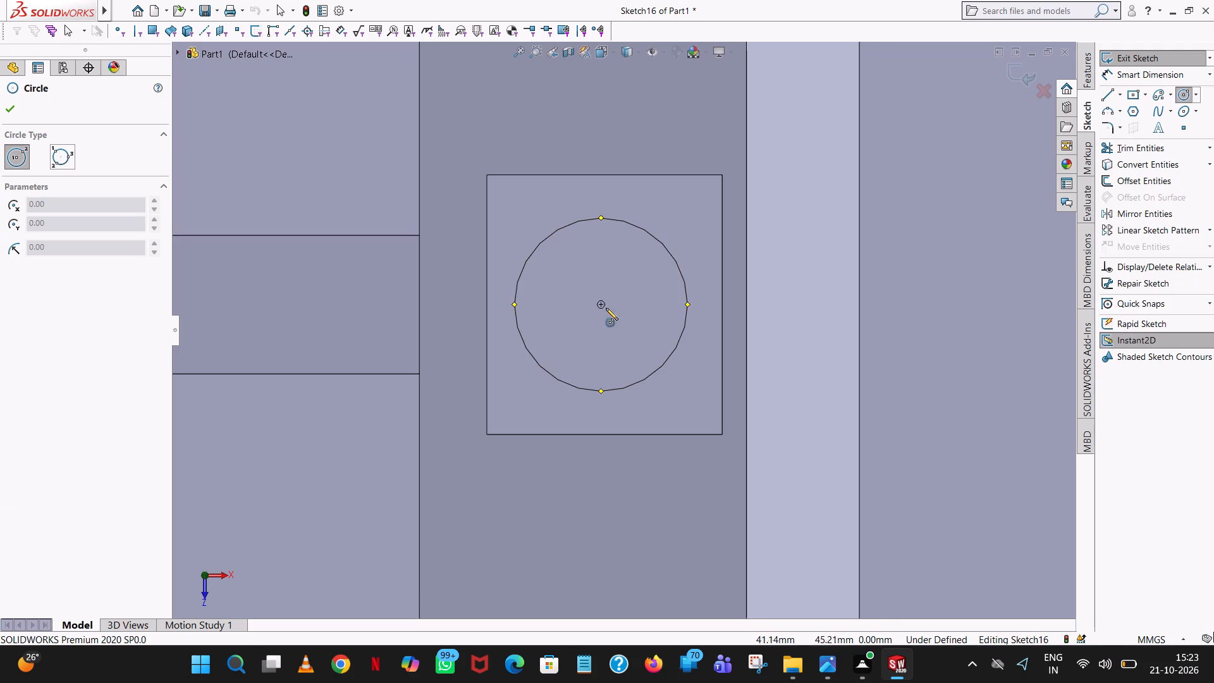
click(600, 305)
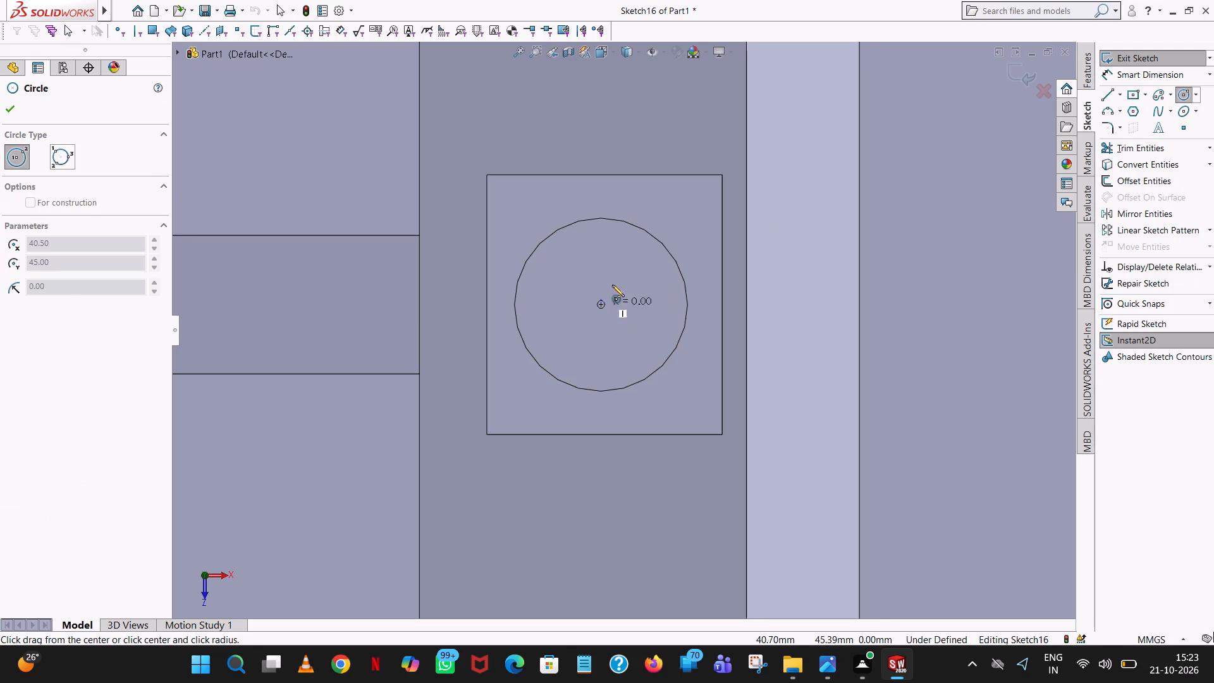
click(642, 225)
right_click(642, 225)
click(673, 232)
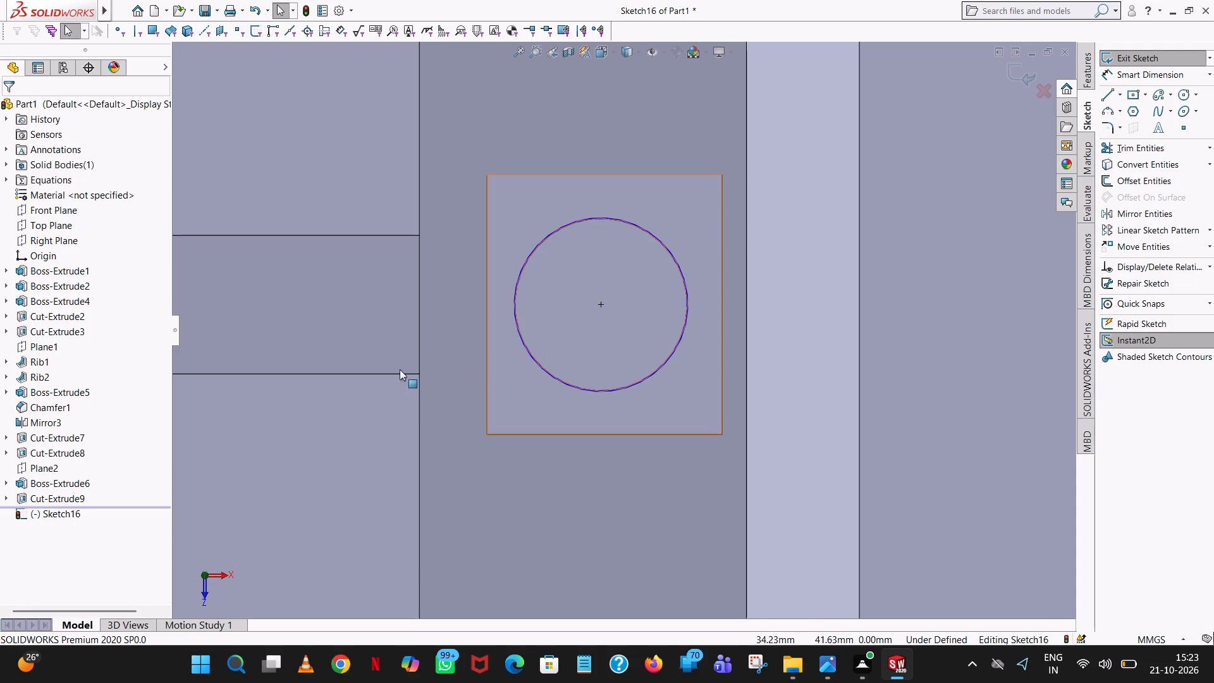
click(1141, 79)
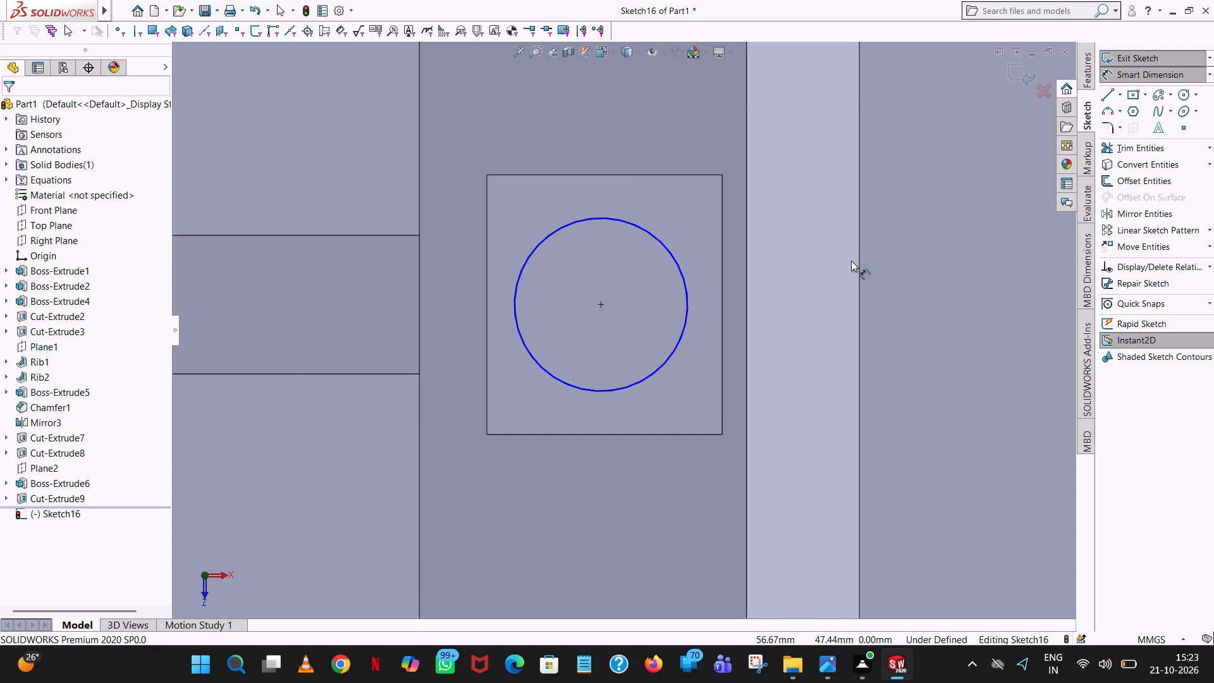
click(666, 242)
click(864, 128)
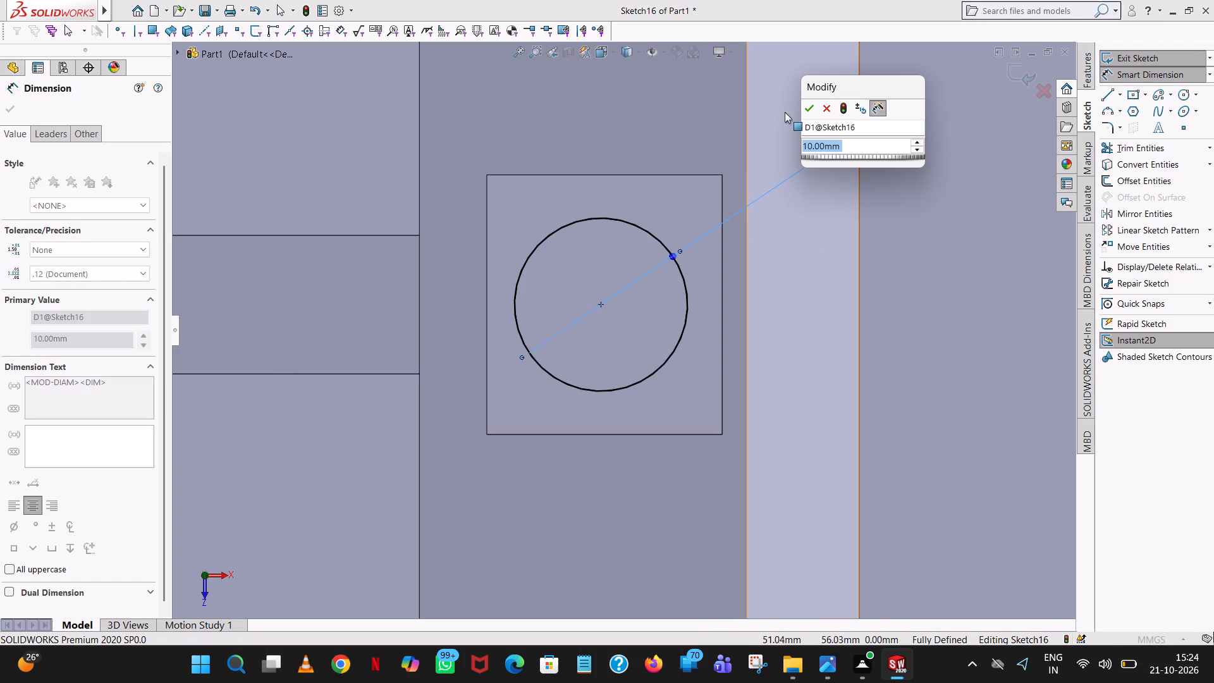
click(802, 103)
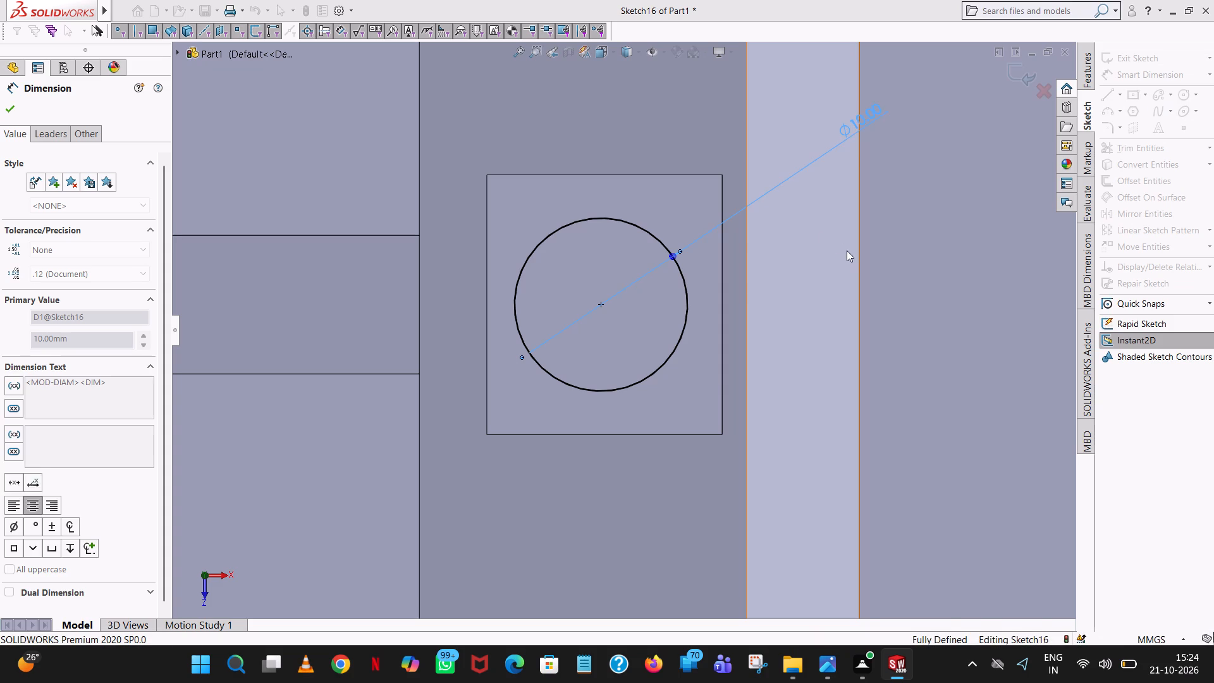
click(818, 221)
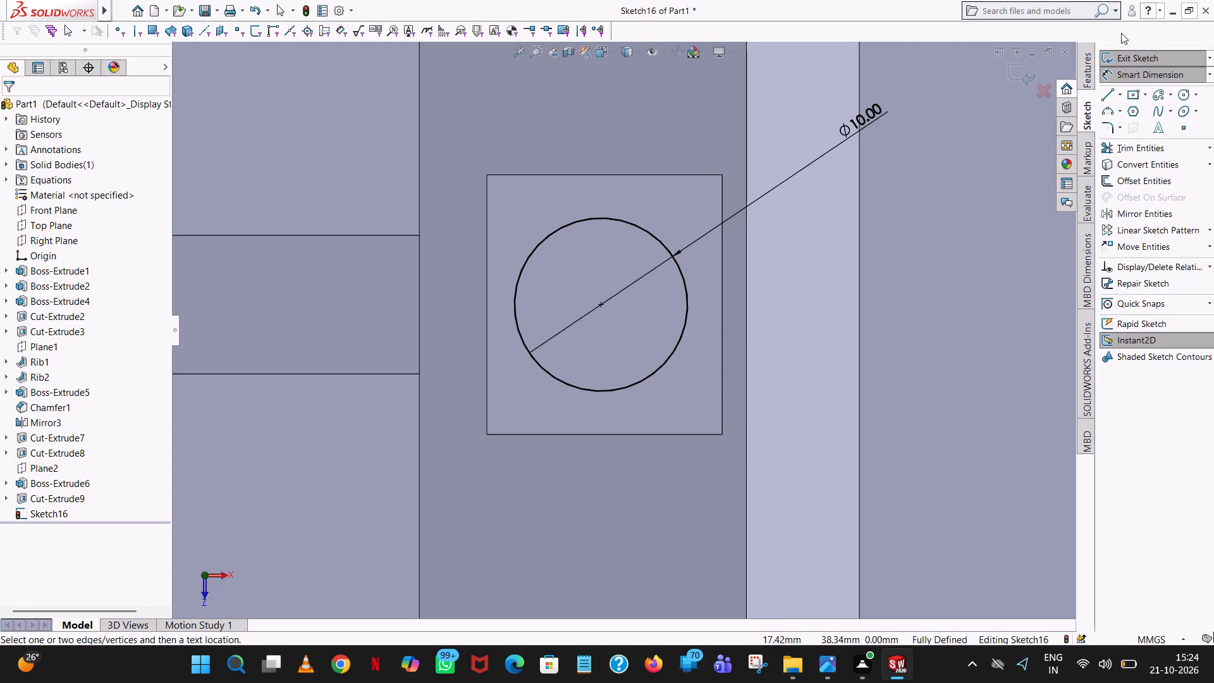
Cut the 10 mm circle blind 2 mm deep into the side block hole's floor with a 69° inward draft.
click(1091, 52)
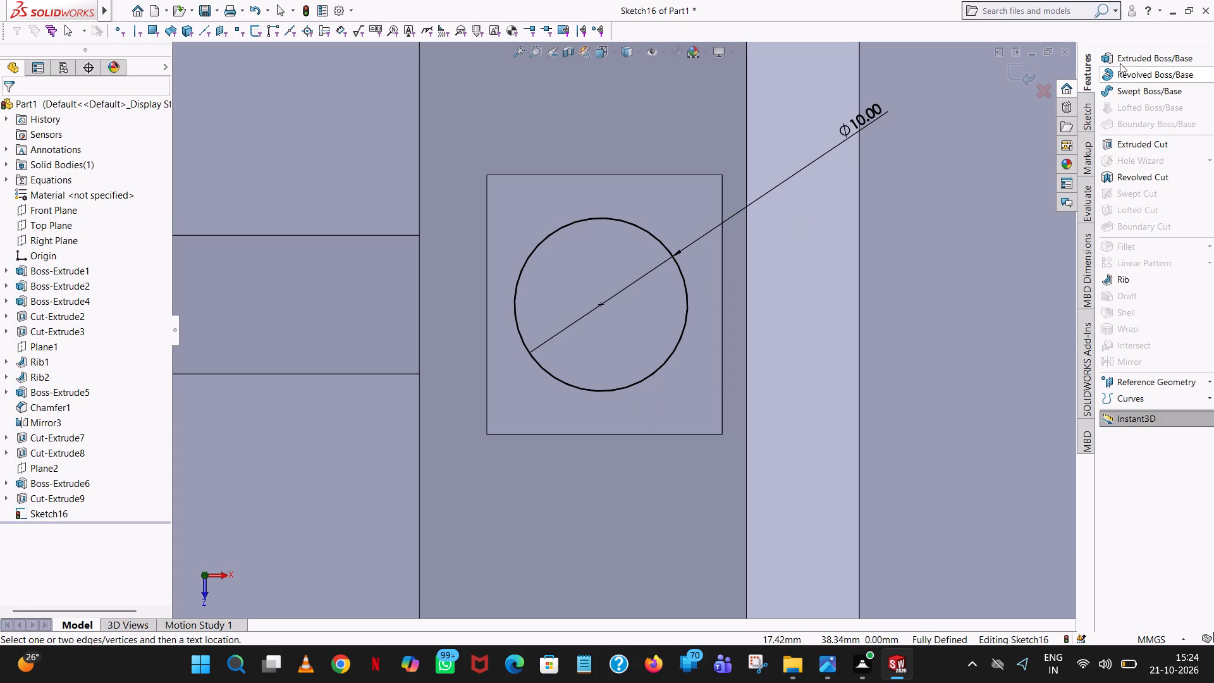
click(1157, 145)
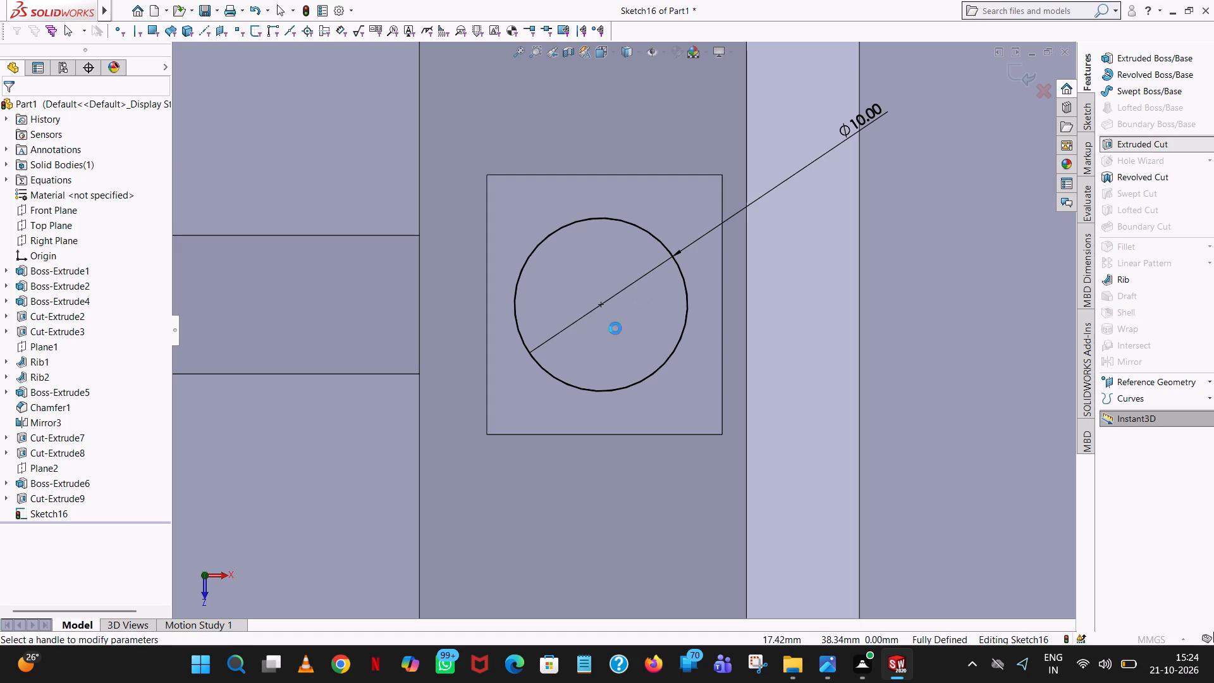
middle_drag(601, 334, 651, 223)
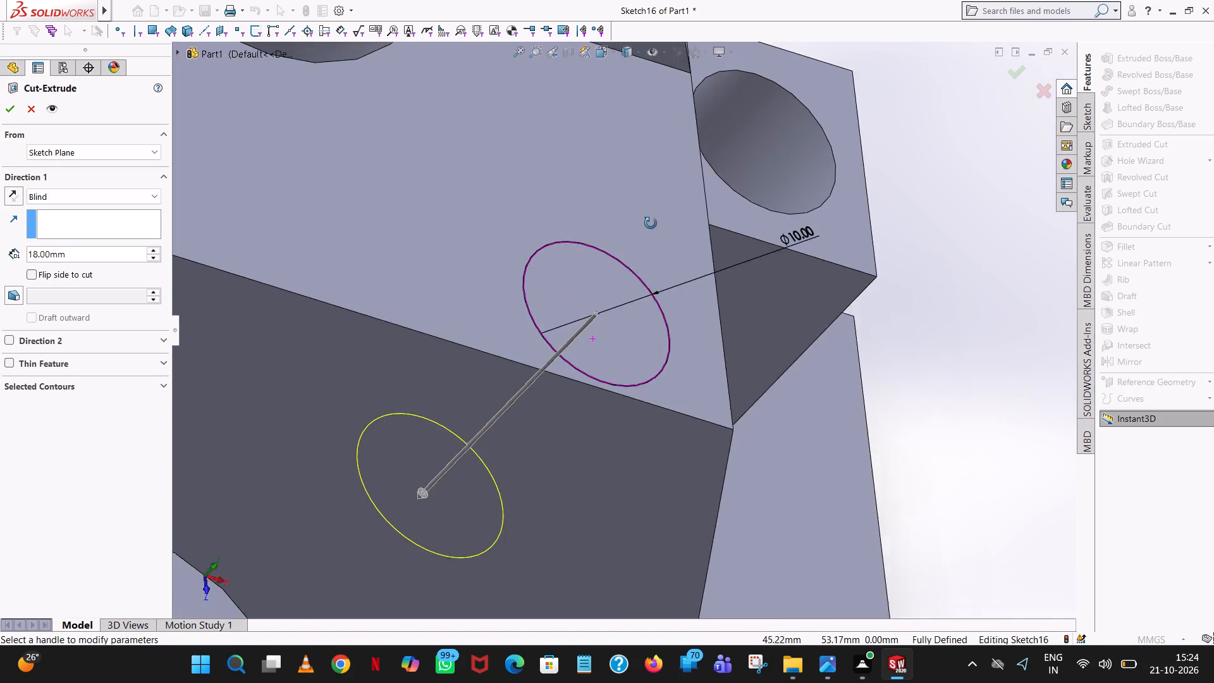
middle_drag(651, 223, 628, 125)
scroll(628, 126, up, 3)
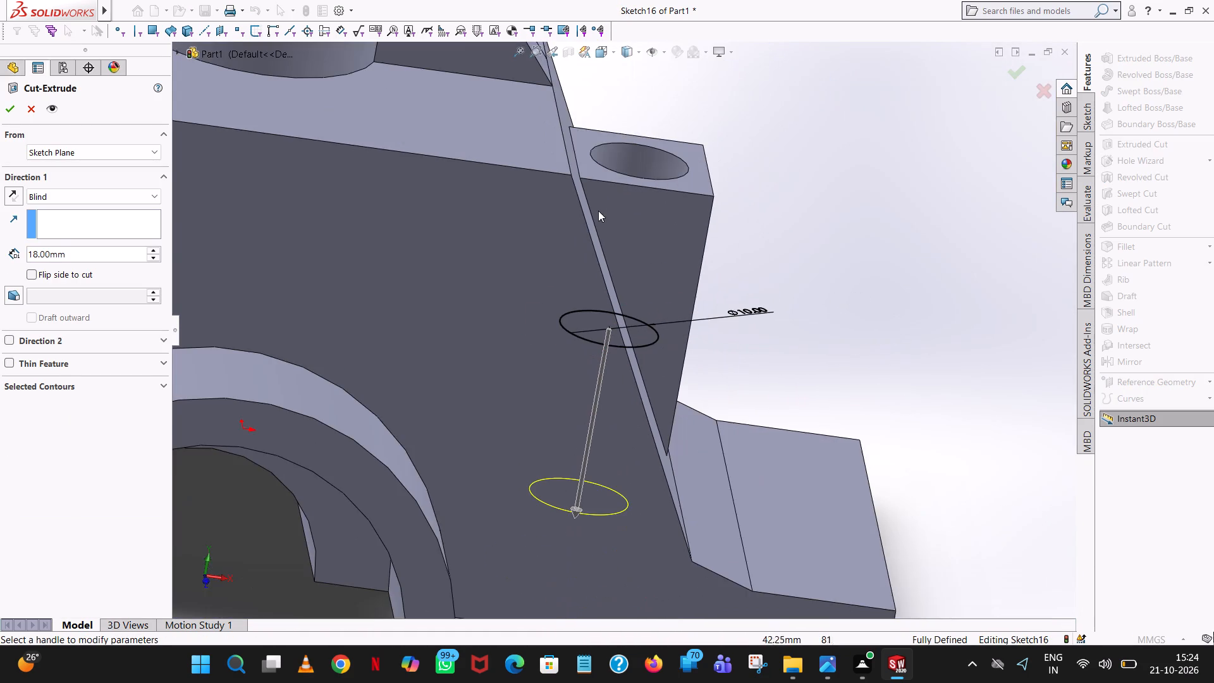
middle_click(598, 211)
scroll(598, 211, up, 3)
scroll(595, 279, up, 5)
middle_drag(630, 307, 635, 214)
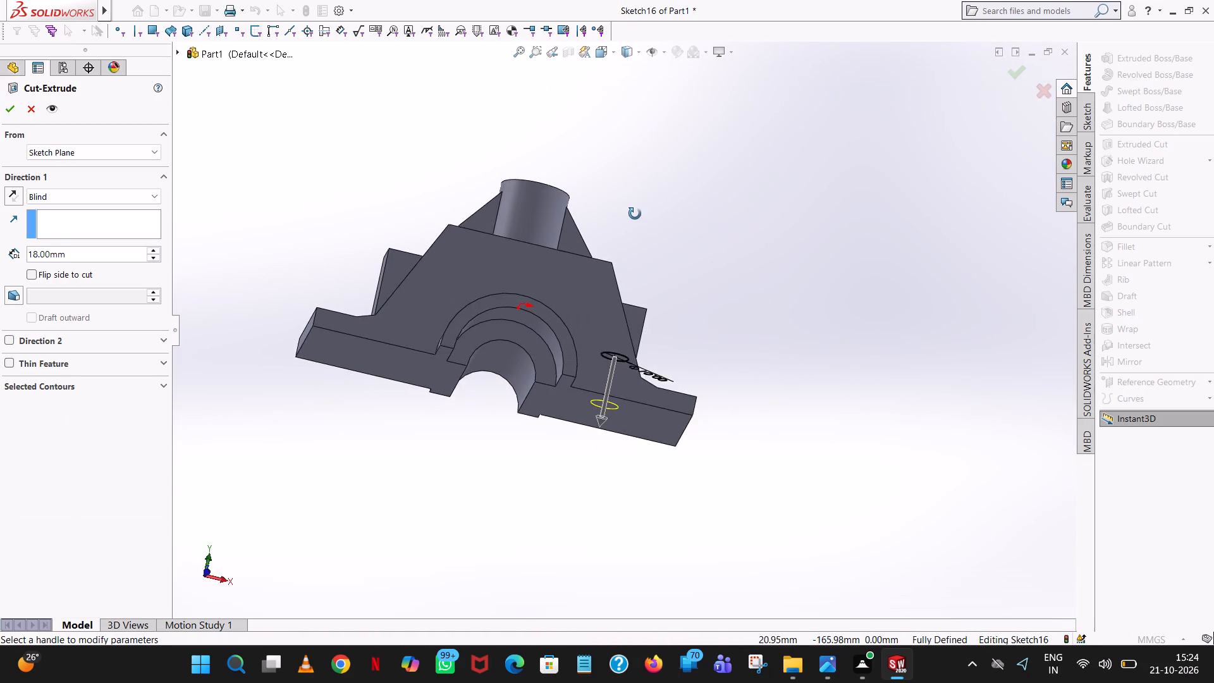
middle_drag(635, 214, 615, 272)
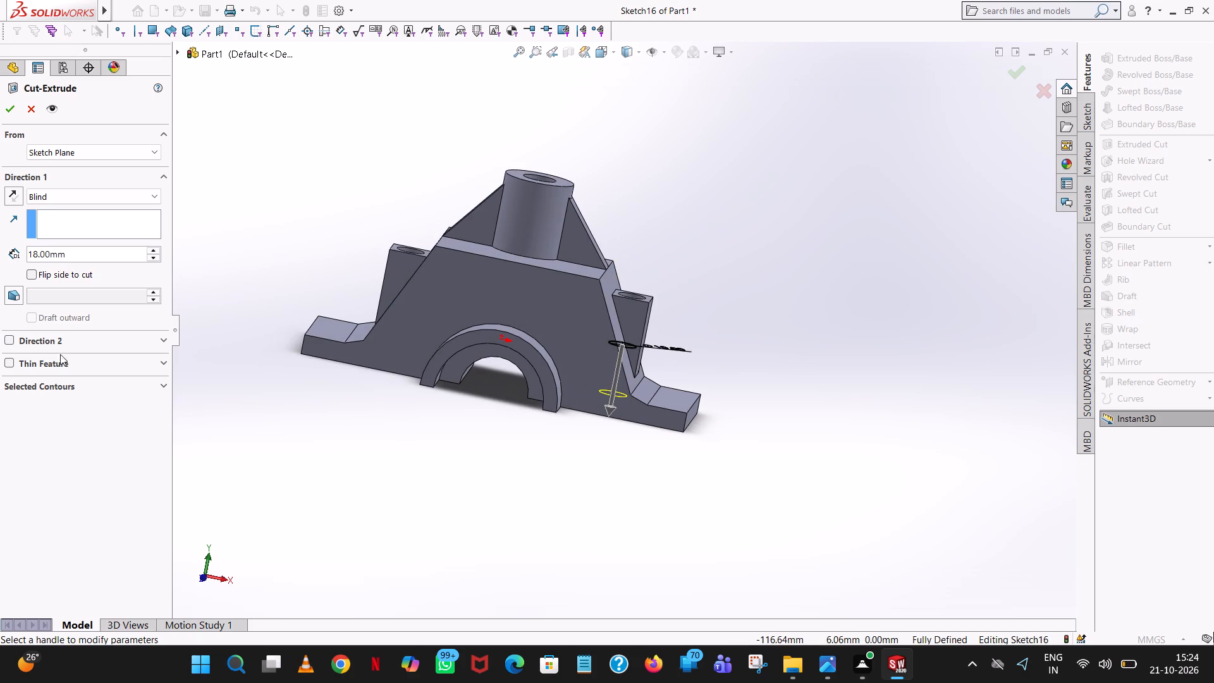
double_click(87, 250)
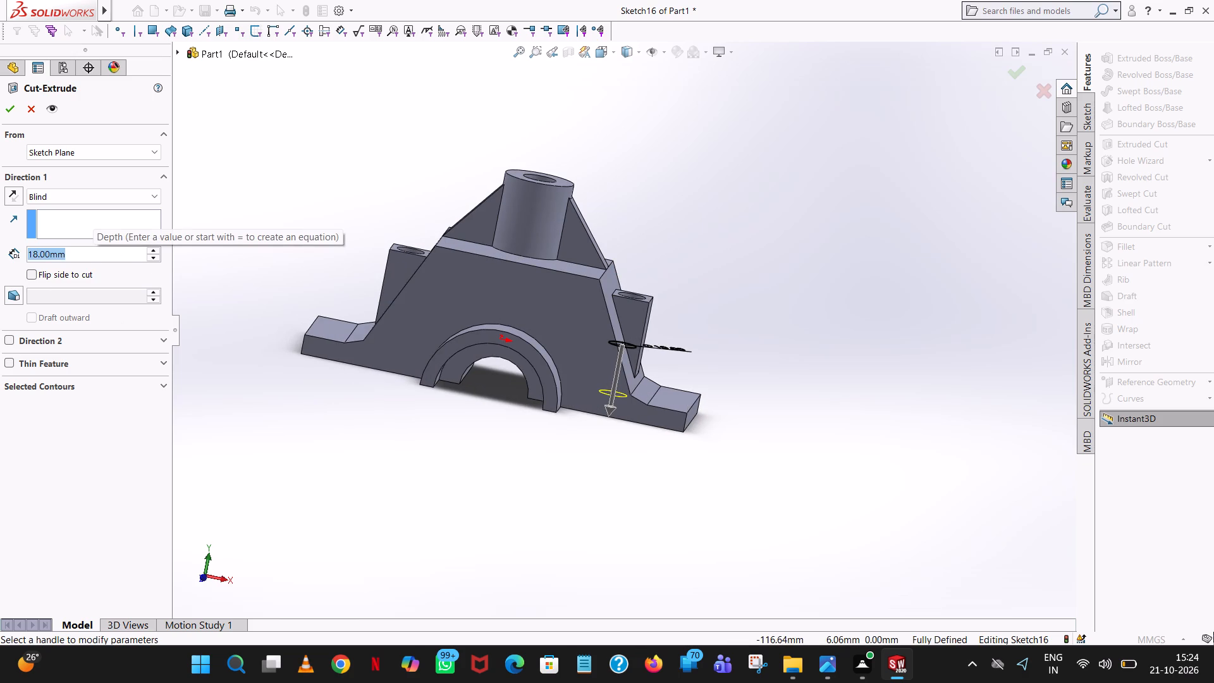
key(2)
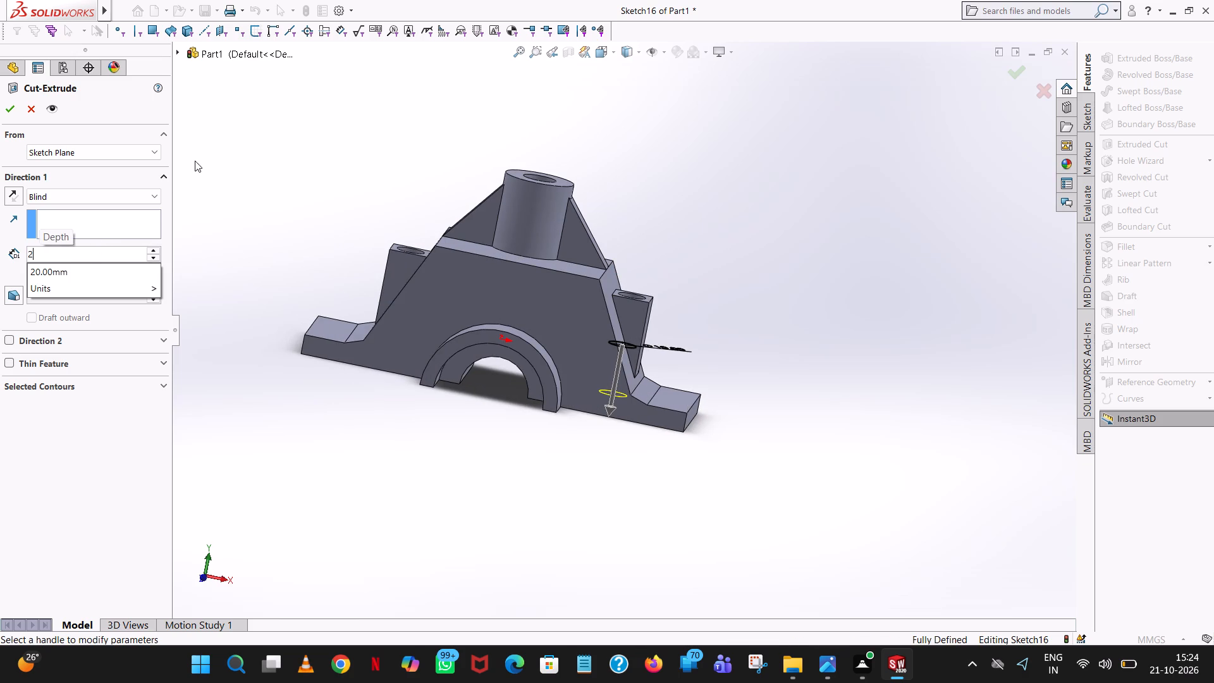
click(196, 161)
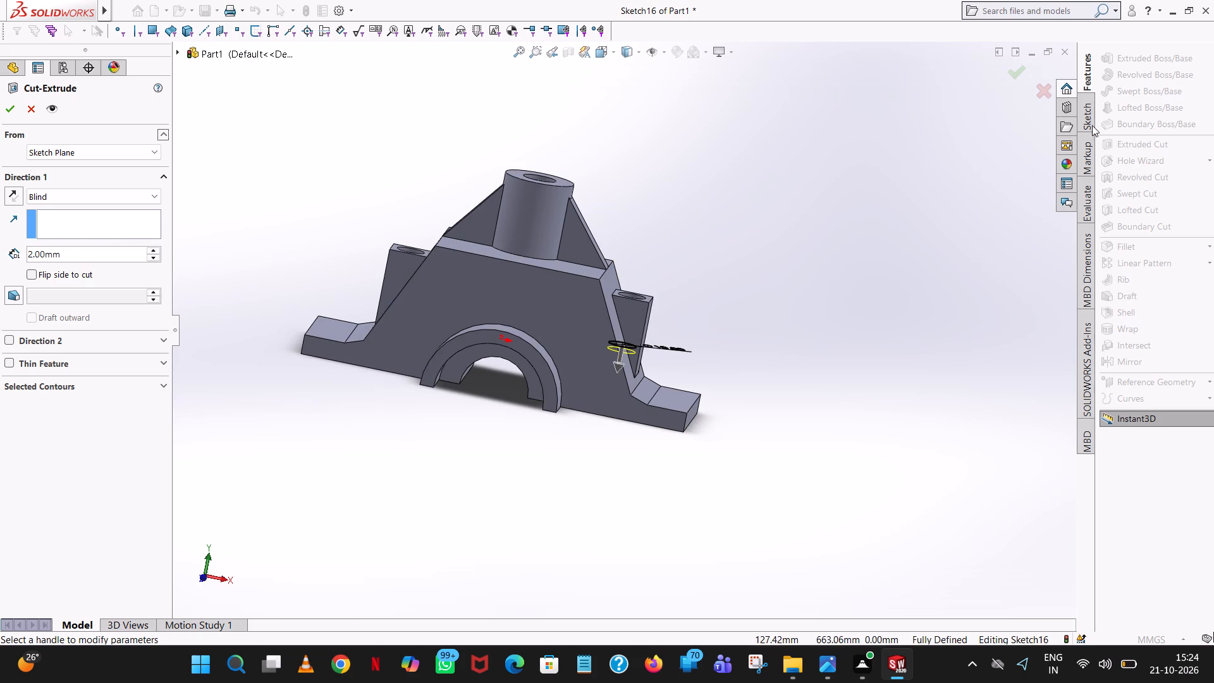
click(17, 298)
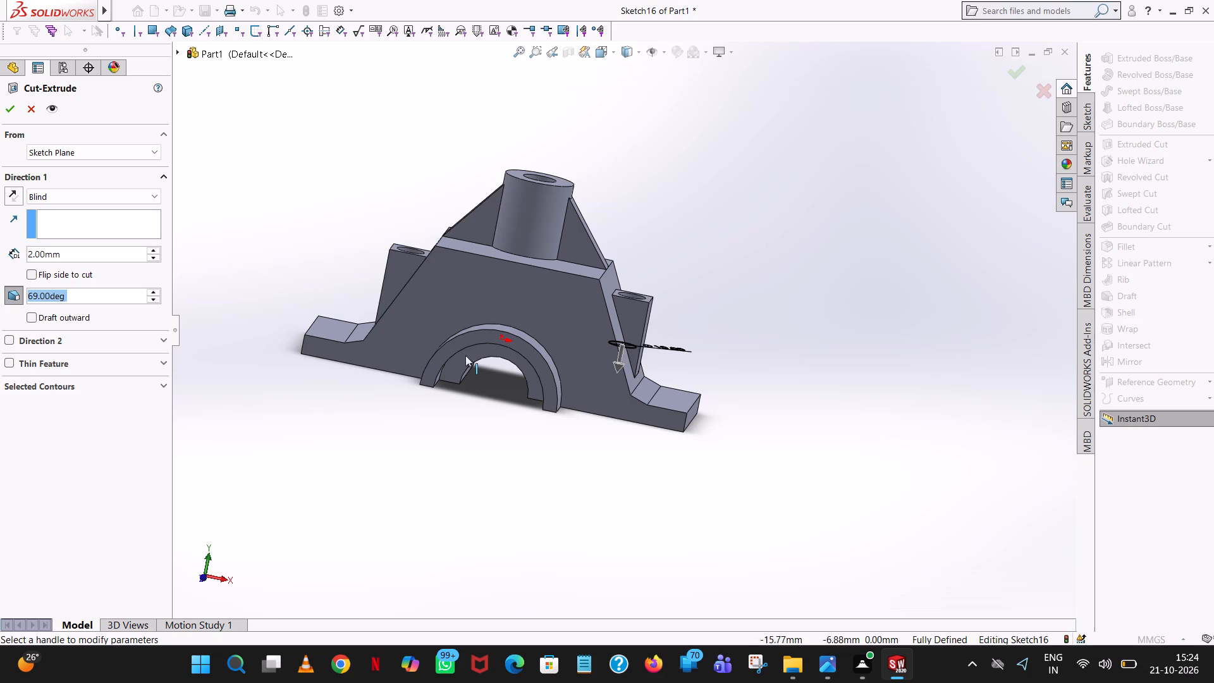
scroll(608, 362, down, 8)
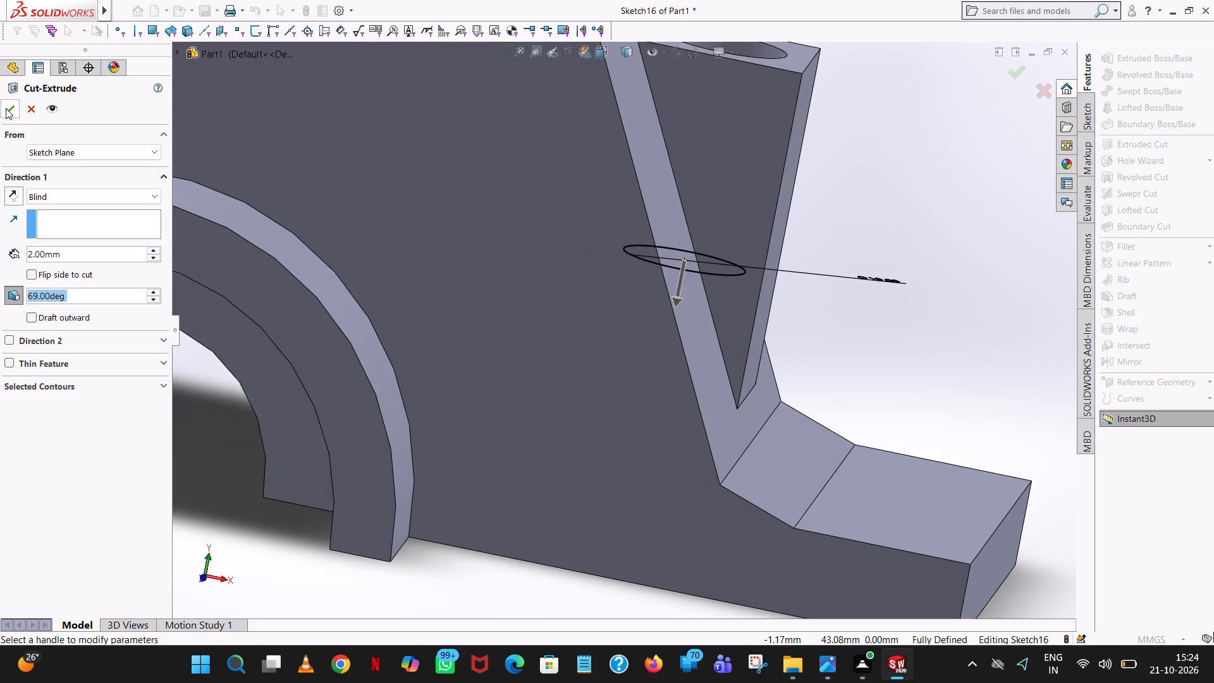
click(6, 108)
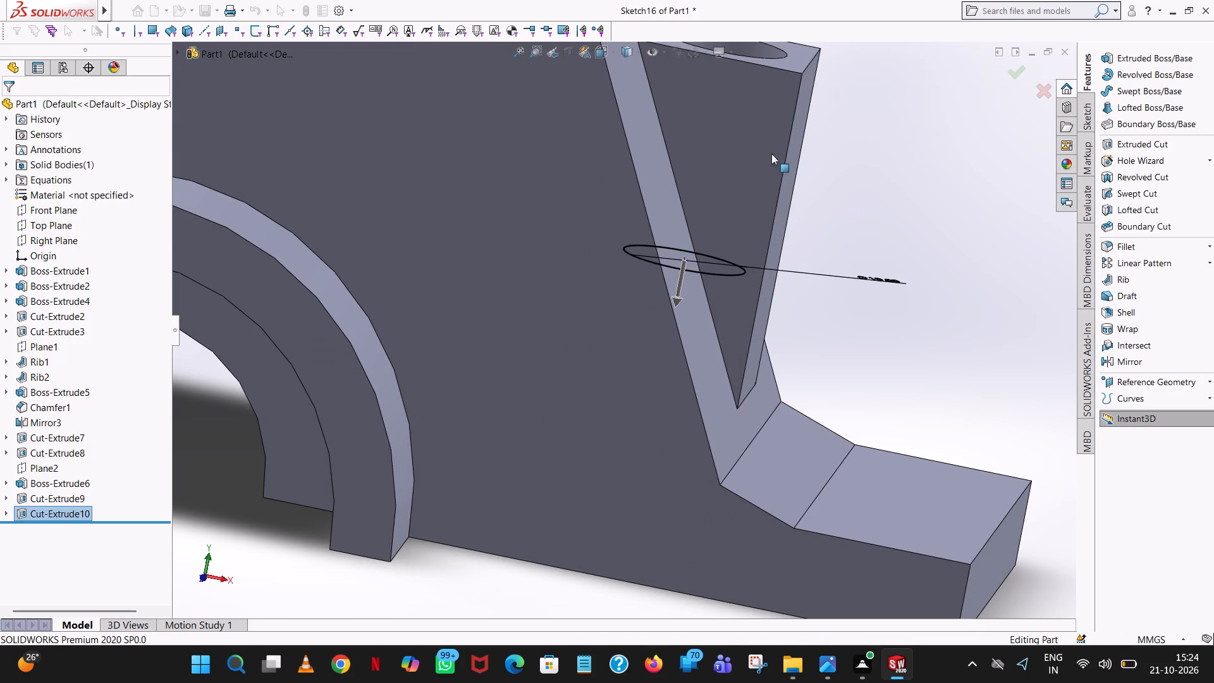
click(905, 114)
Start an Extruded Cut sketch on the floor of the opposite side block's hole and view it face-on.
scroll(752, 151, up, 6)
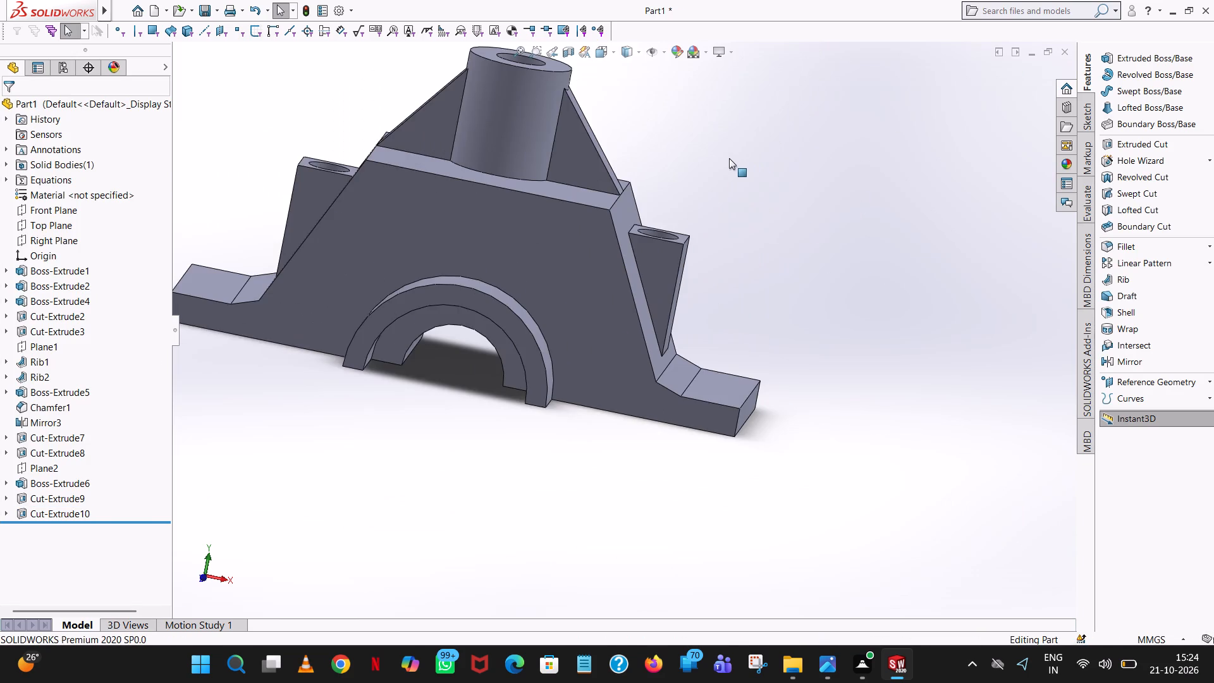
middle_drag(728, 163, 690, 384)
scroll(673, 348, down, 1)
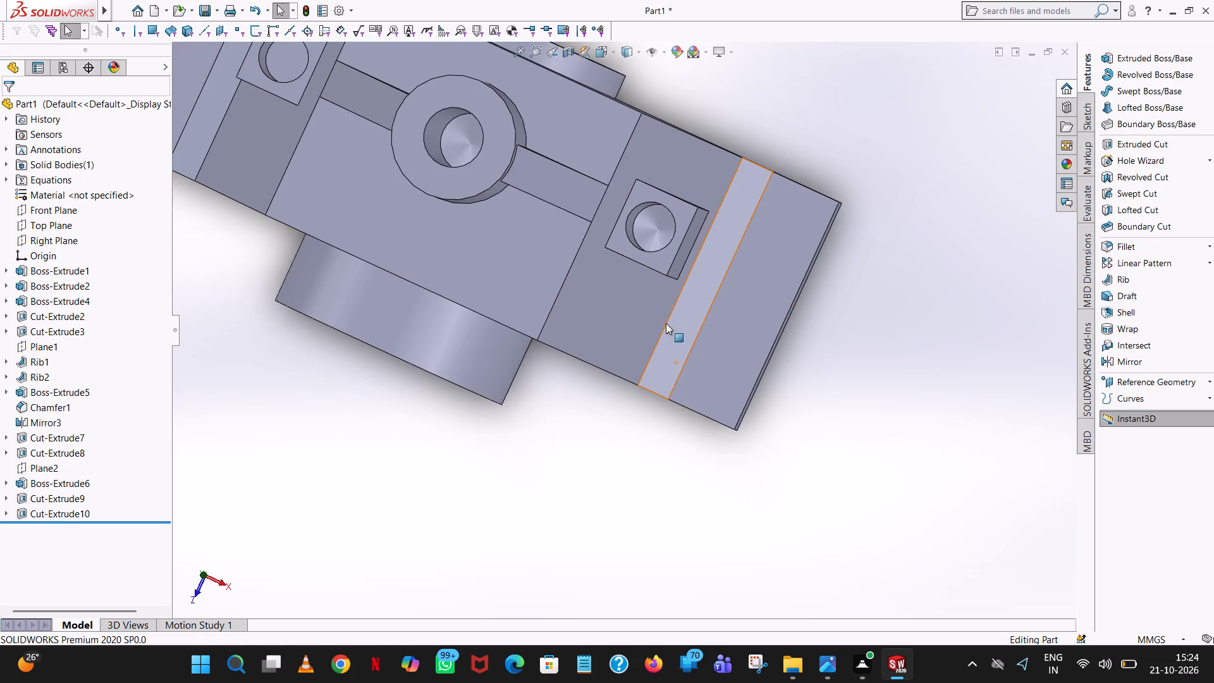
scroll(648, 246, down, 8)
scroll(649, 245, up, 8)
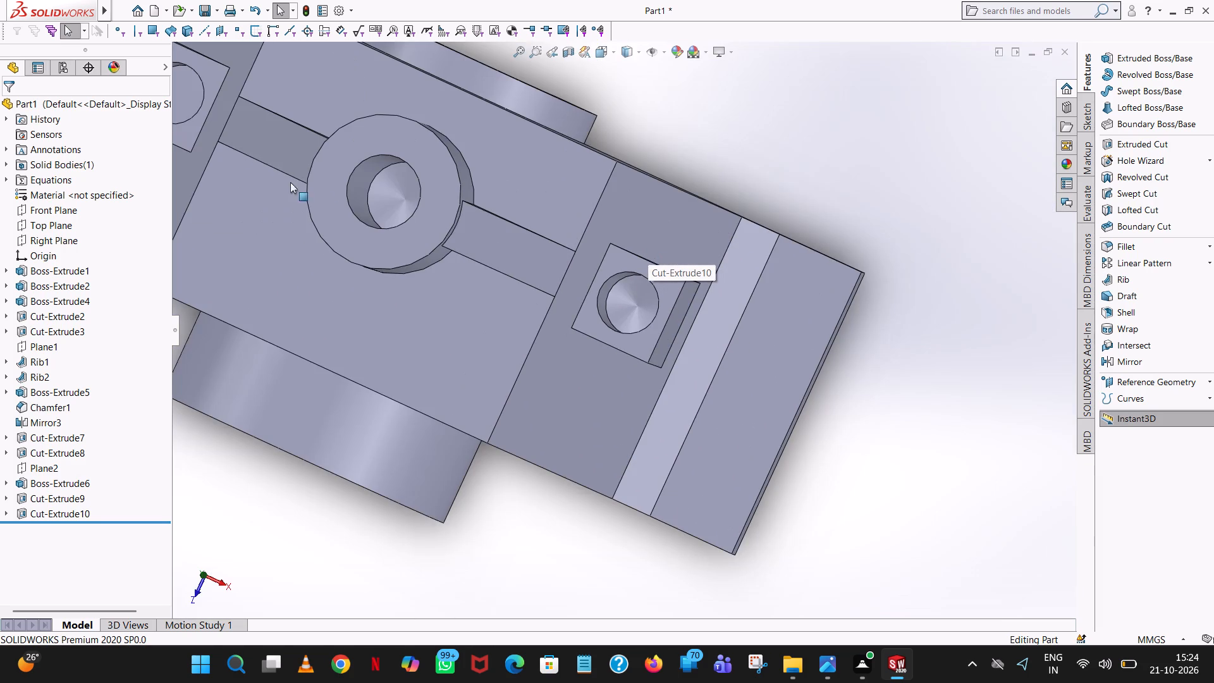
scroll(388, 206, up, 4)
middle_drag(409, 225, 419, 233)
scroll(419, 233, down, 1)
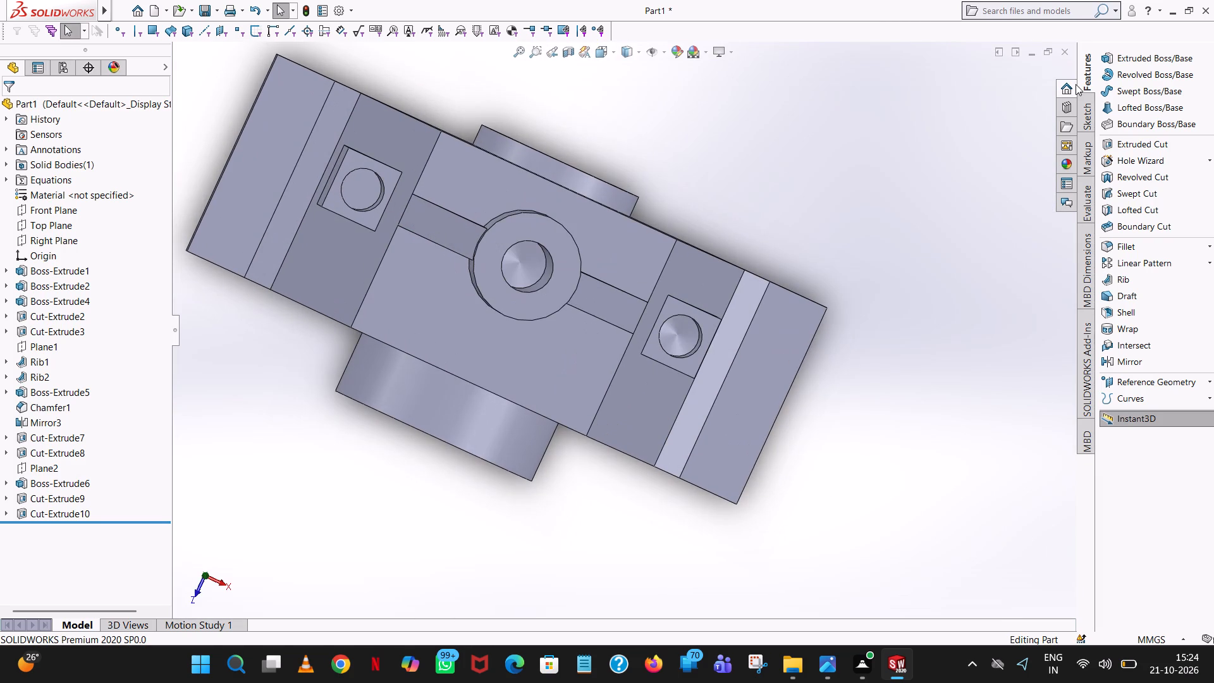
click(1165, 145)
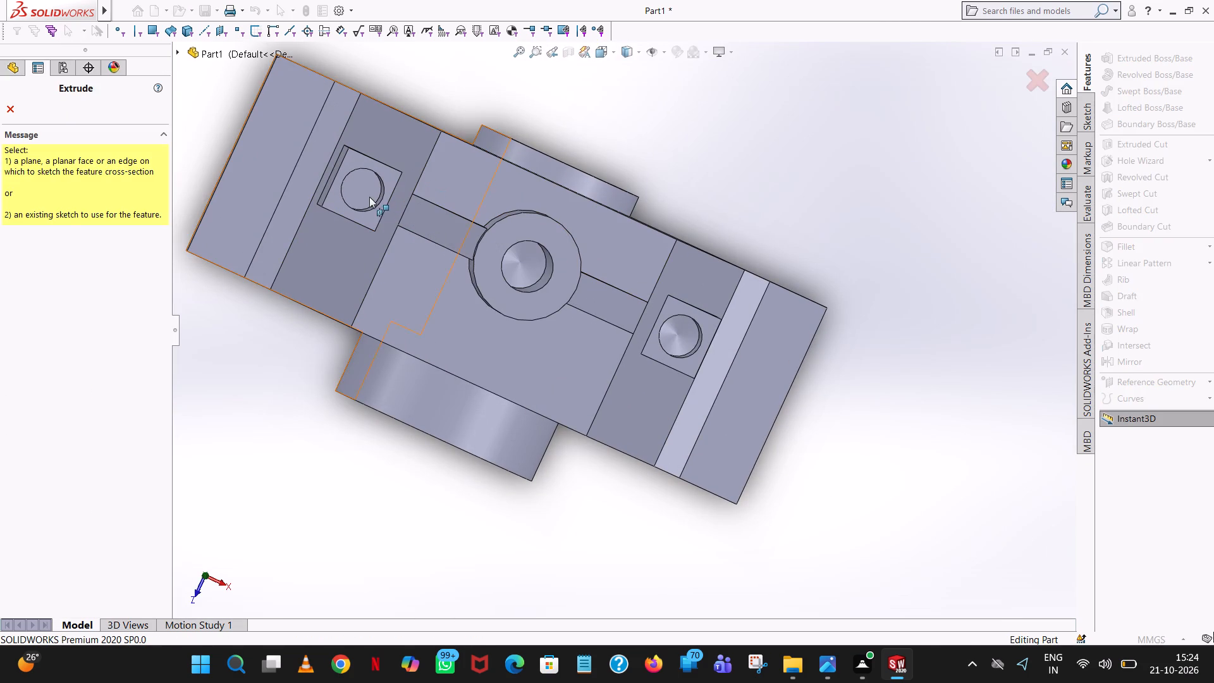
click(360, 190)
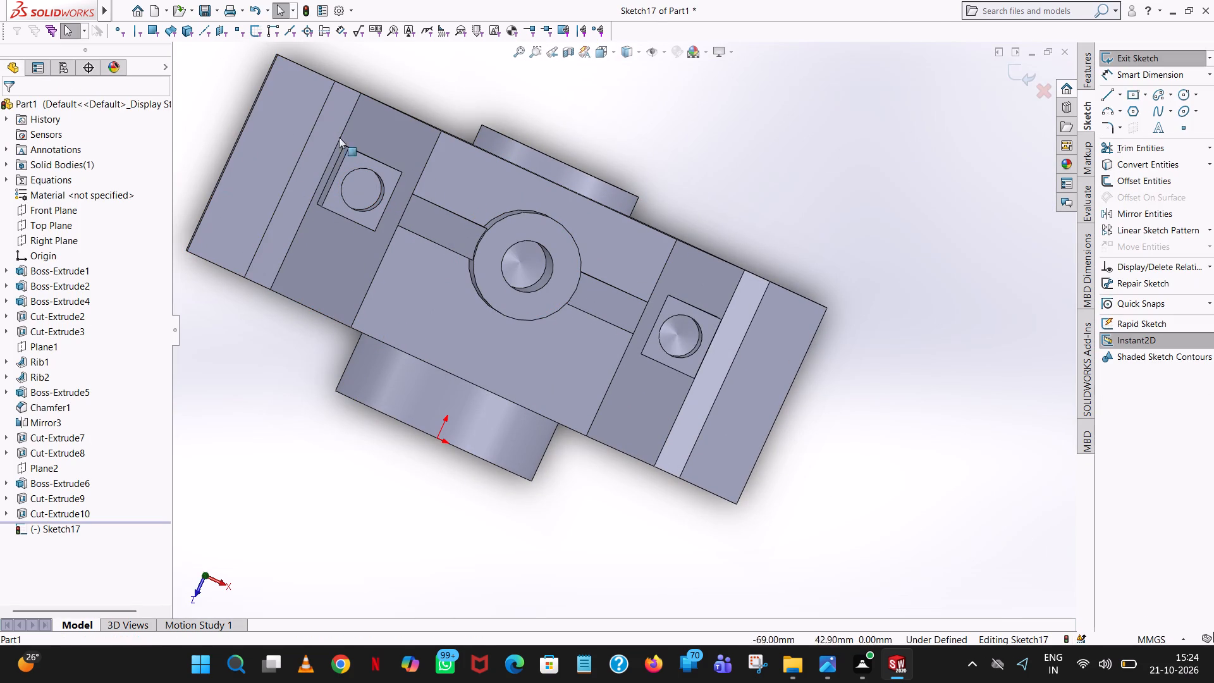
click(614, 44)
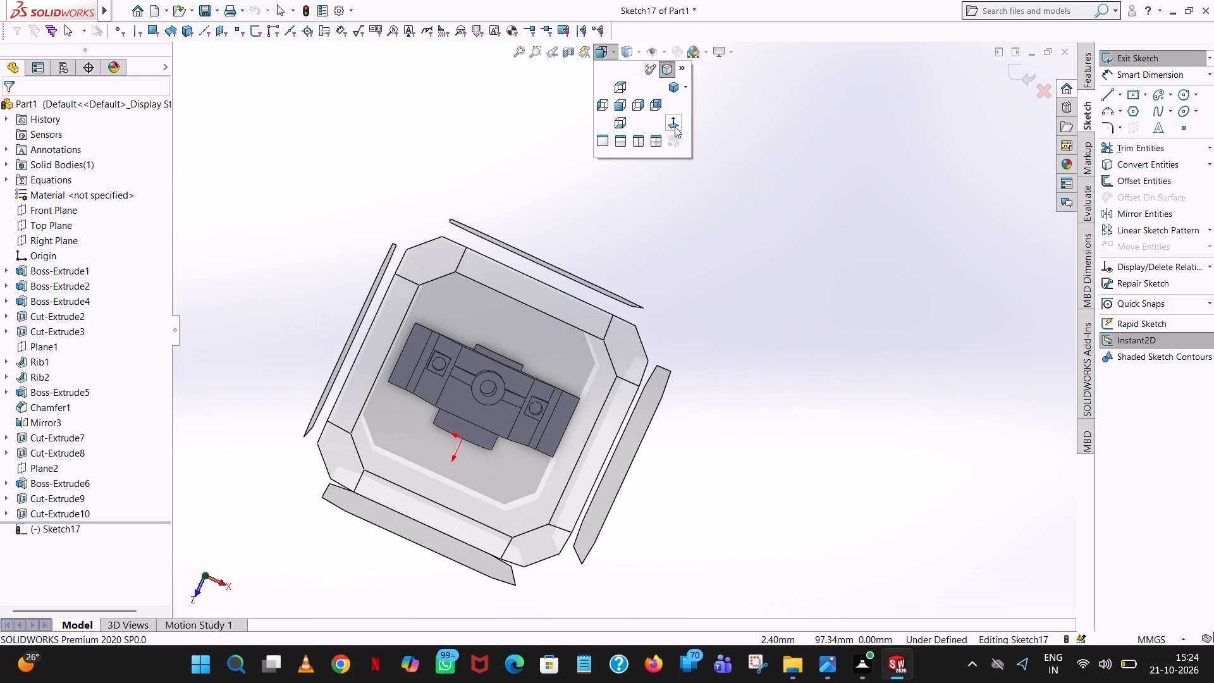
click(676, 130)
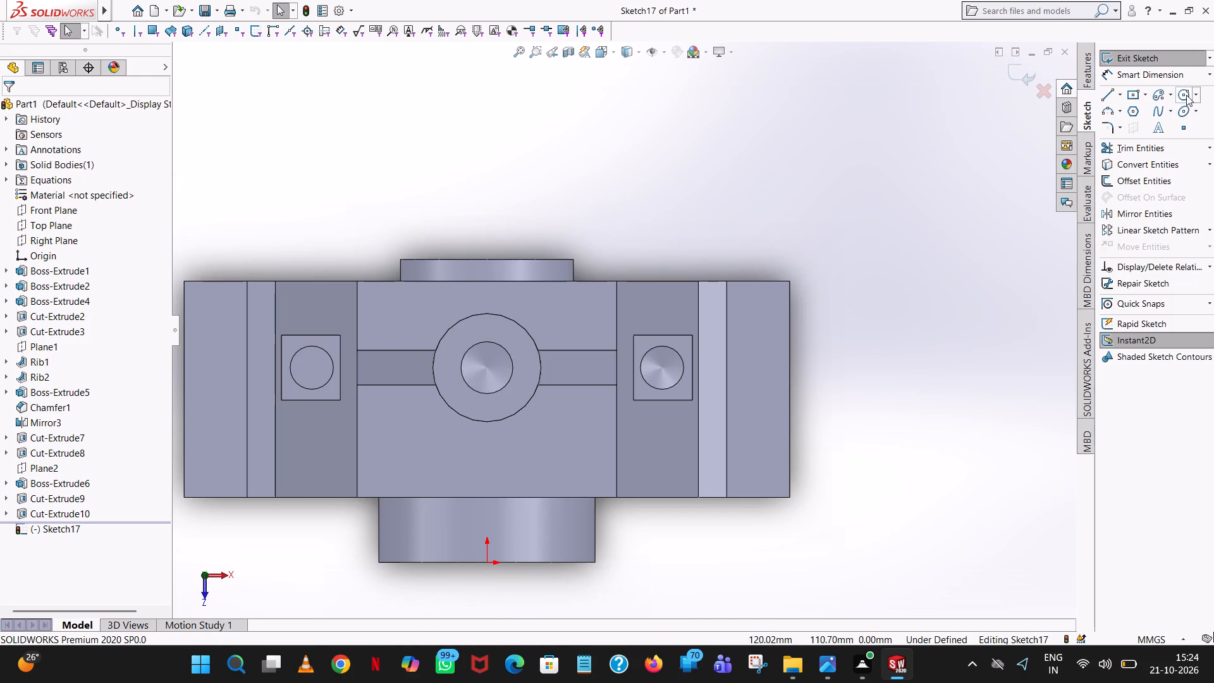
Sketch a circle concentric with this side block hole, matching its edge, and dimension it to 10 mm diameter.
click(1186, 94)
scroll(329, 371, down, 8)
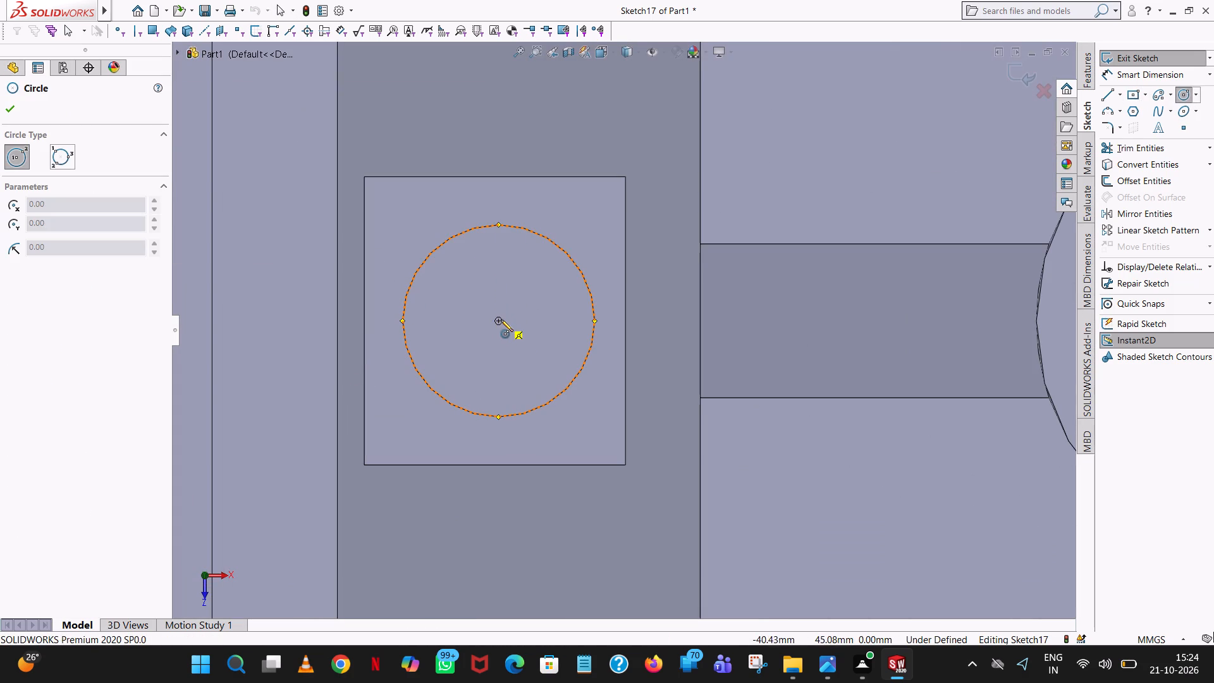
click(499, 320)
click(547, 237)
right_click(547, 237)
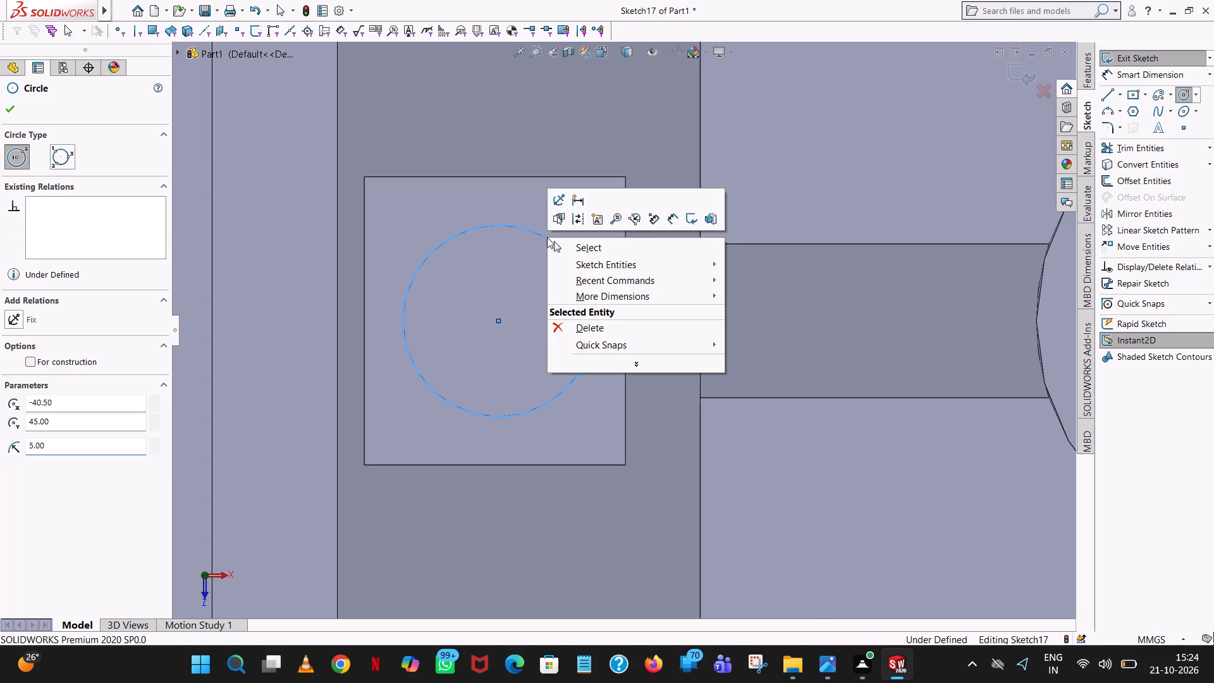
click(569, 246)
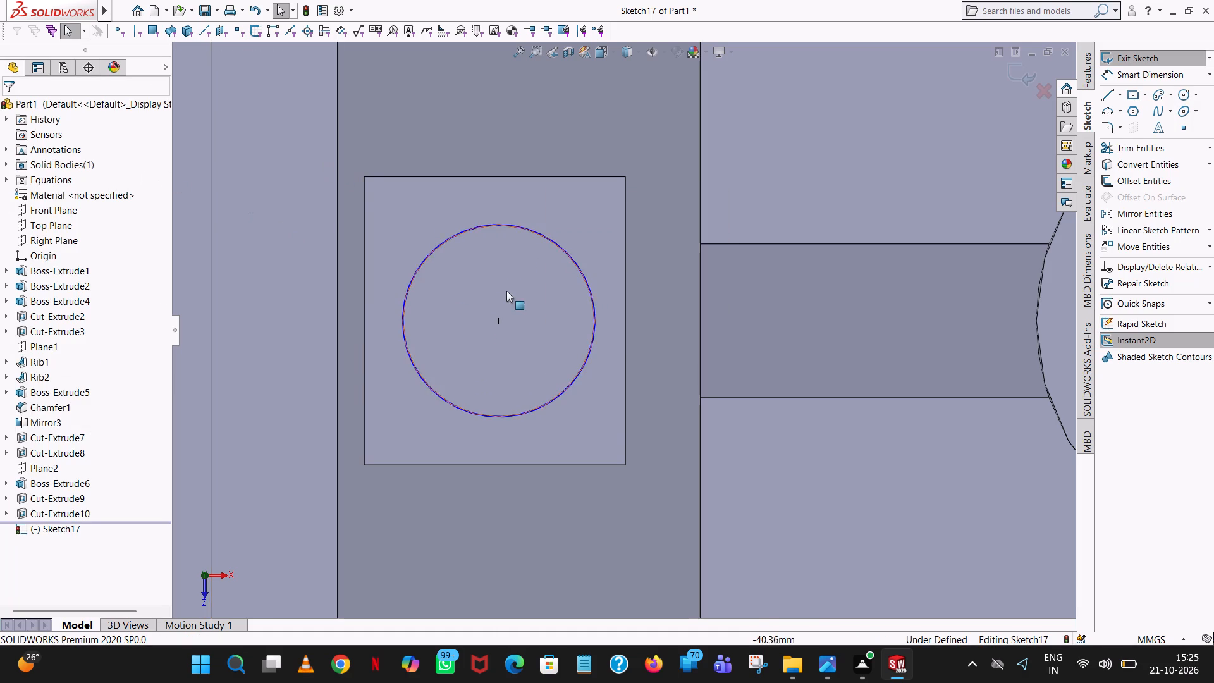
scroll(506, 291, up, 6)
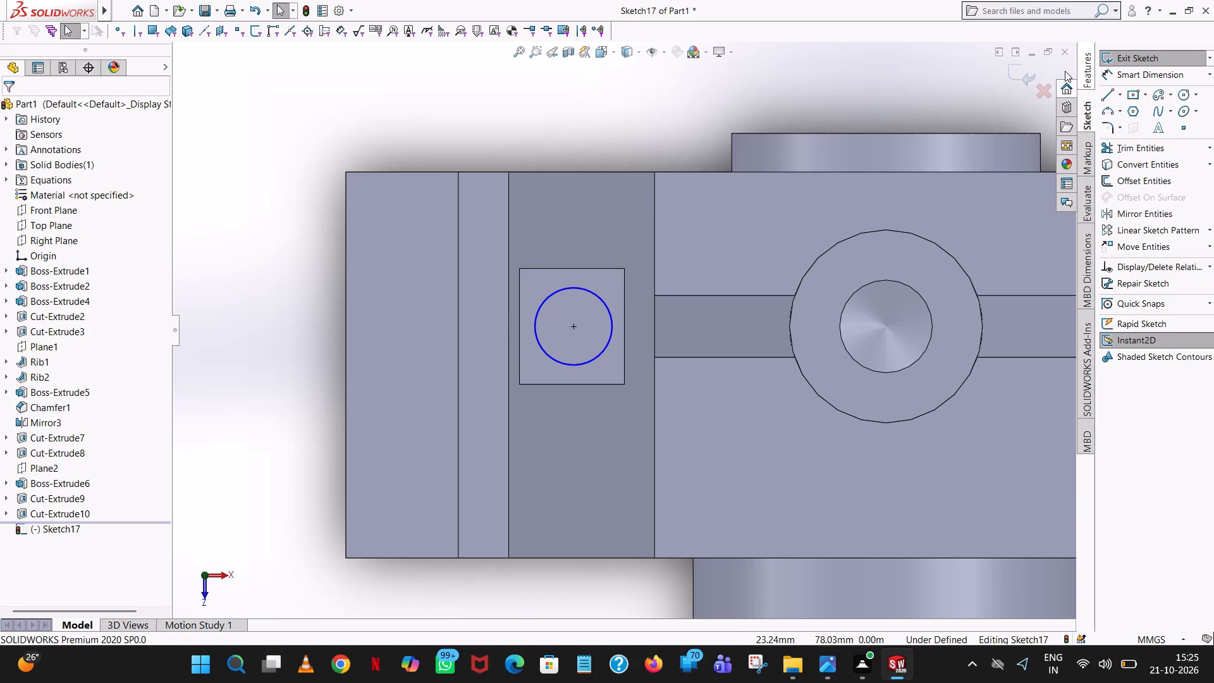
click(1138, 78)
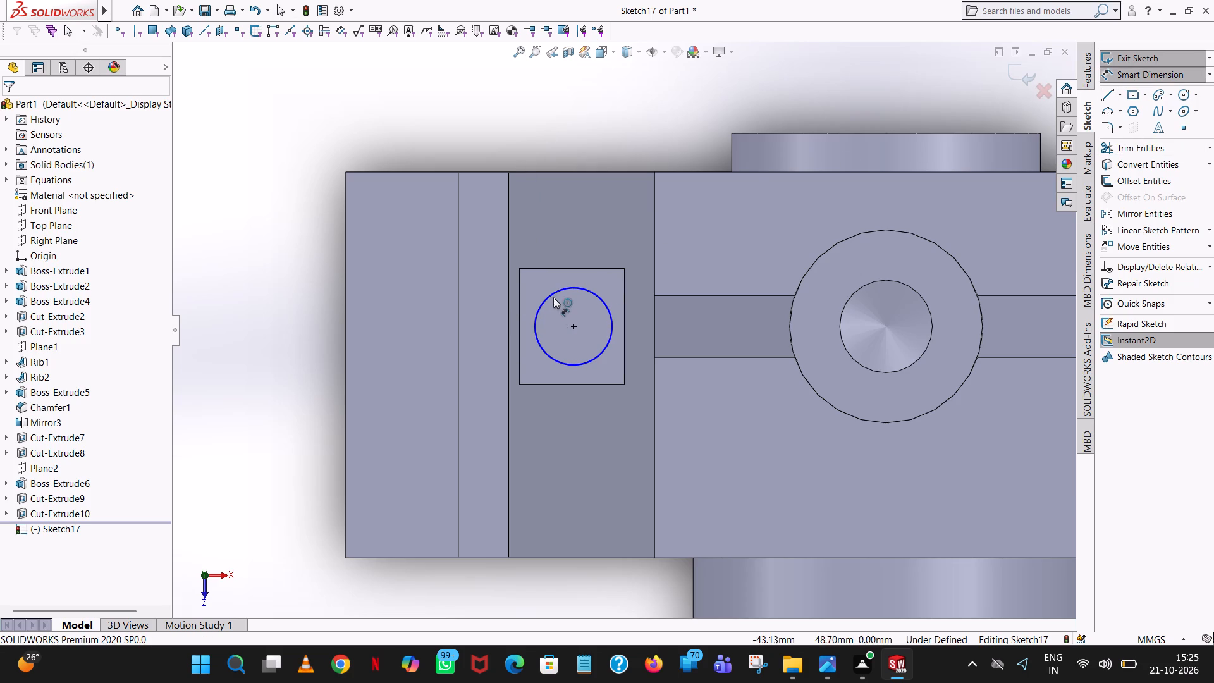
click(553, 297)
click(327, 240)
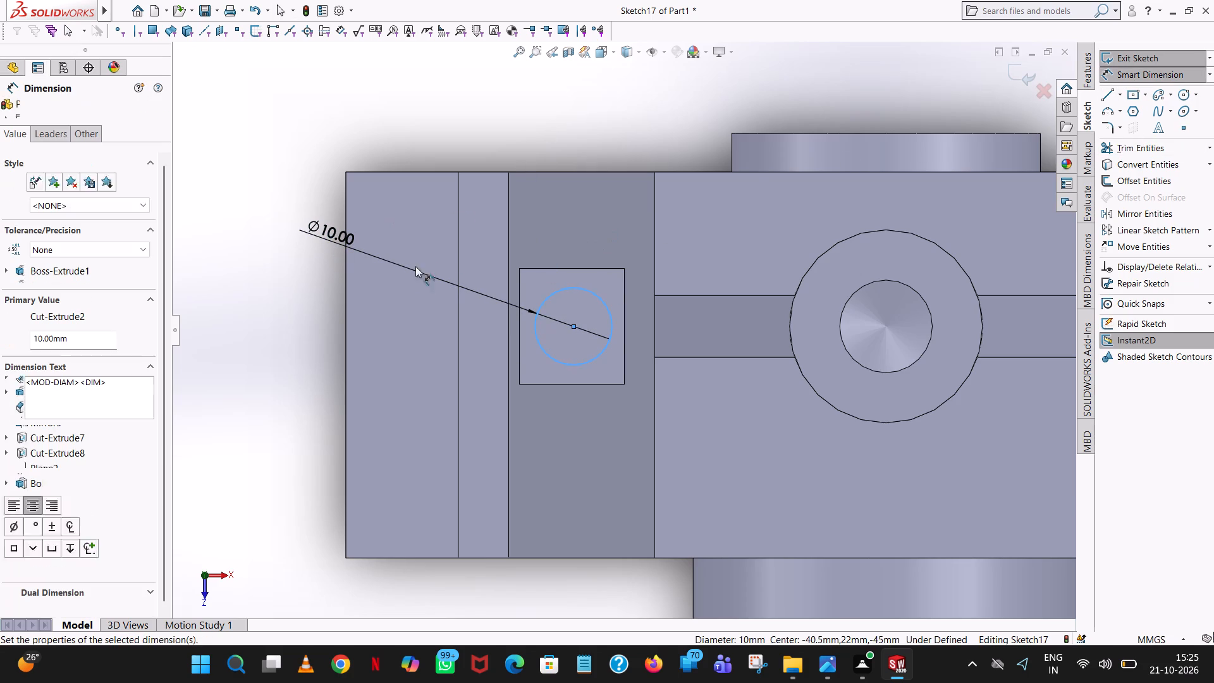
click(266, 220)
click(255, 180)
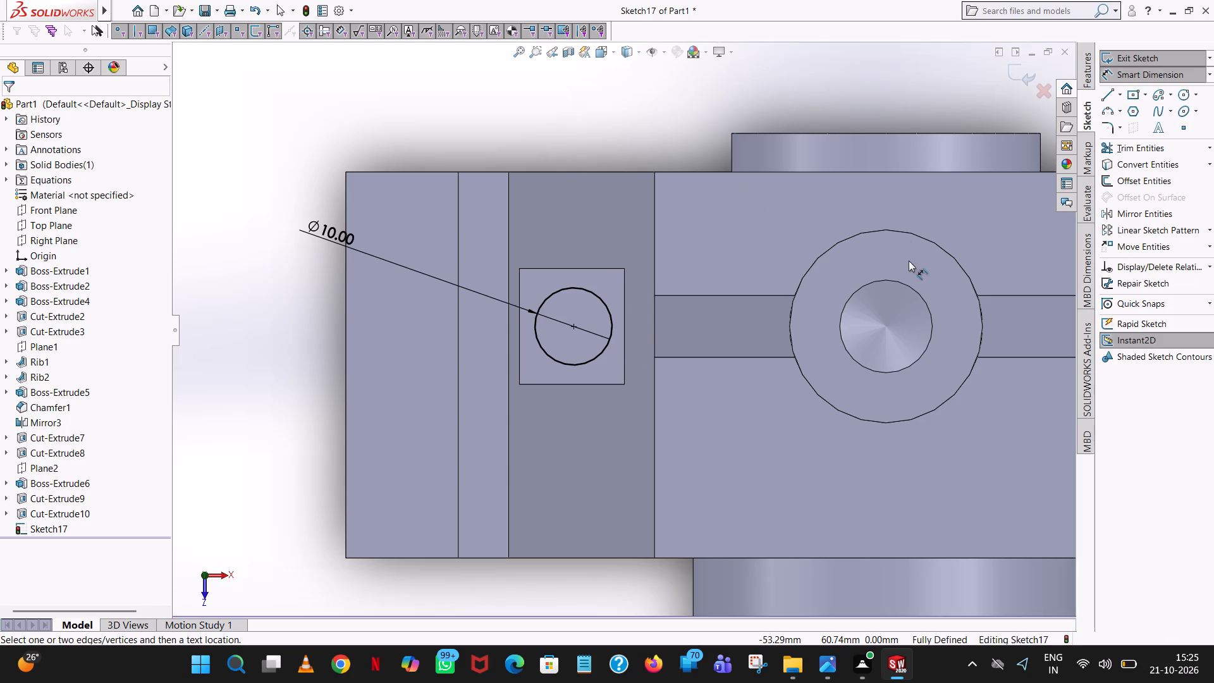
Cut this 10 mm circle blind 2 mm deep into the hole's floor with a 69° inward draft.
scroll(914, 261, up, 3)
scroll(868, 328, down, 1)
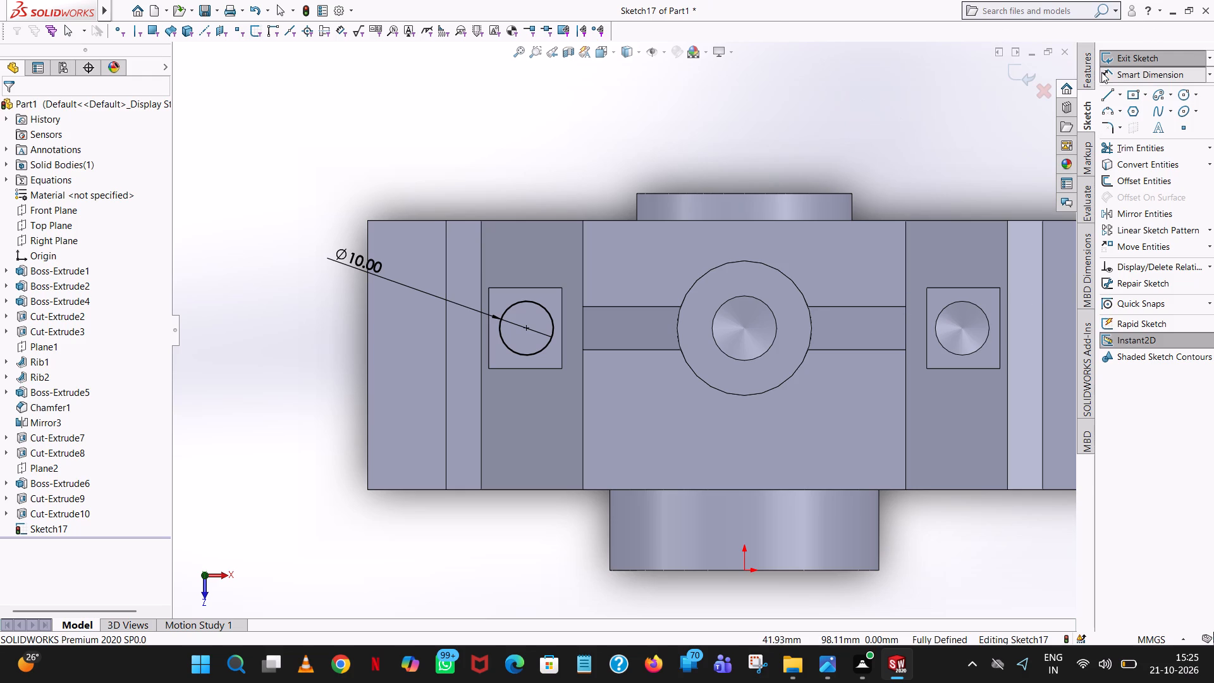
click(1089, 71)
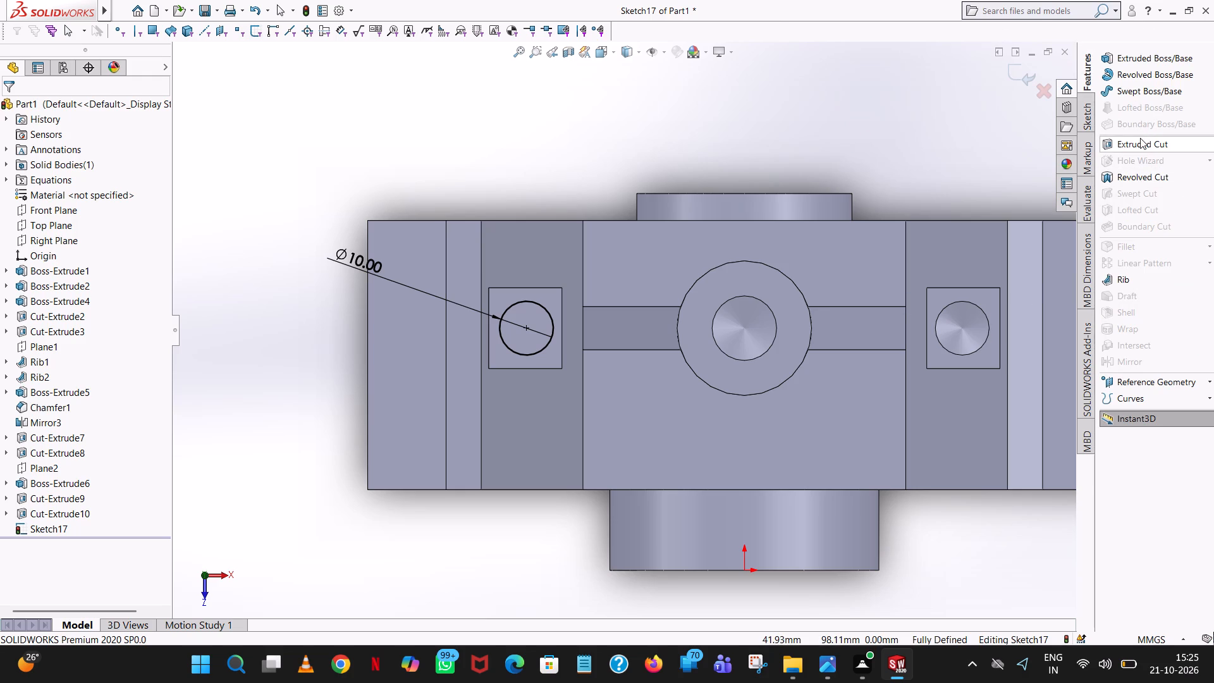
click(1140, 138)
scroll(812, 441, down, 1)
middle_drag(812, 441, 809, 428)
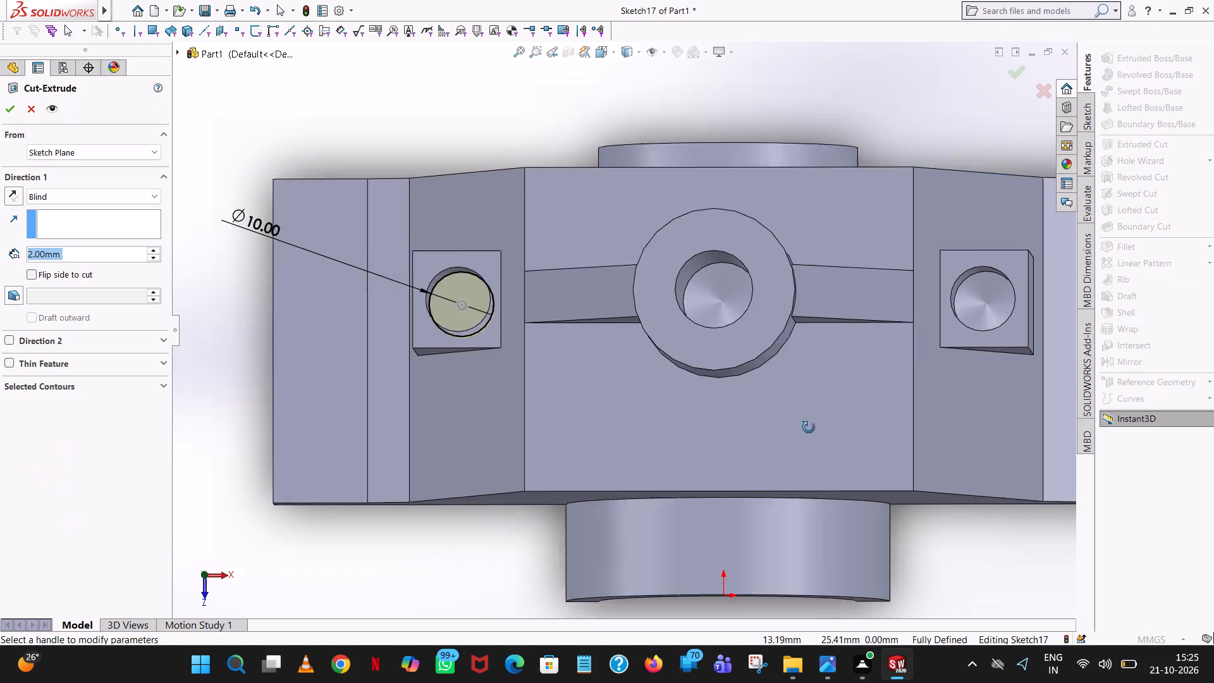
middle_drag(809, 428, 851, 182)
scroll(844, 220, up, 1)
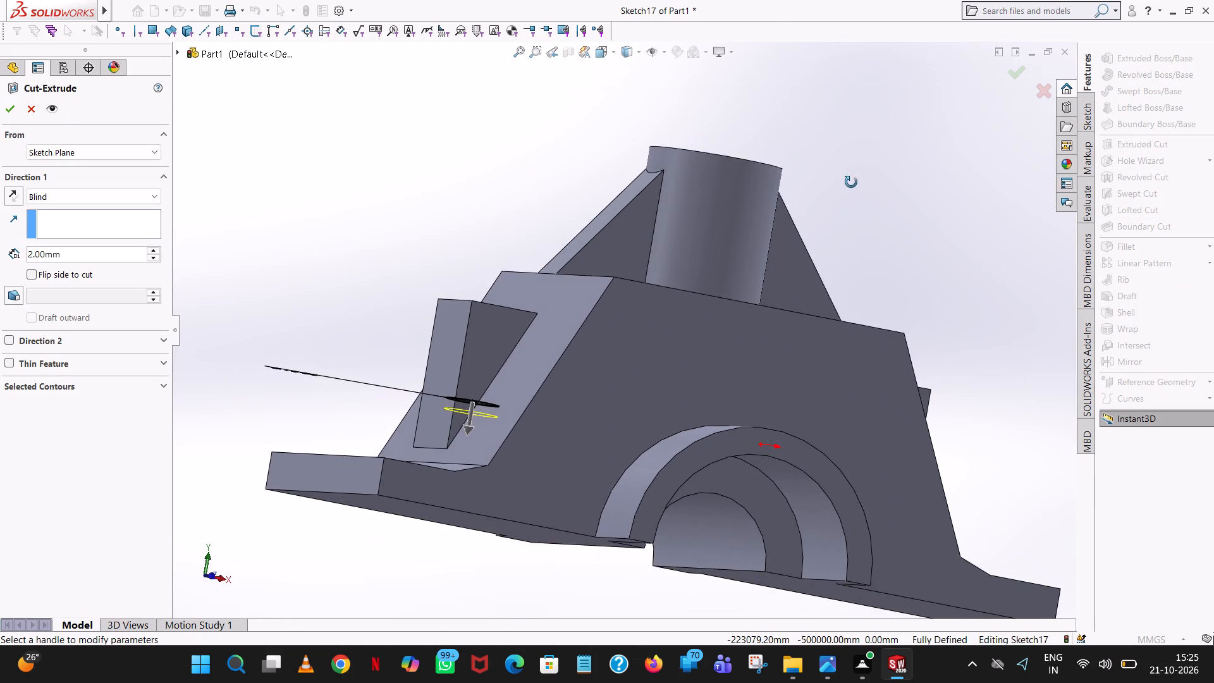
middle_drag(851, 182, 832, 250)
scroll(832, 249, up, 1)
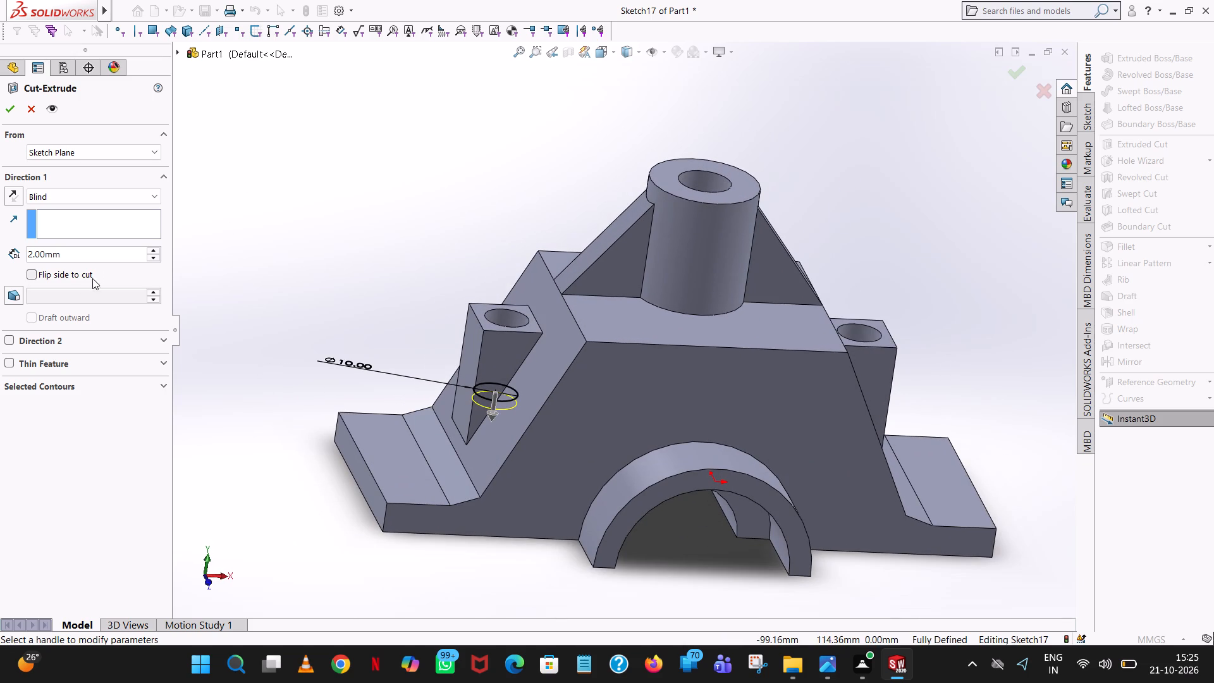
click(12, 298)
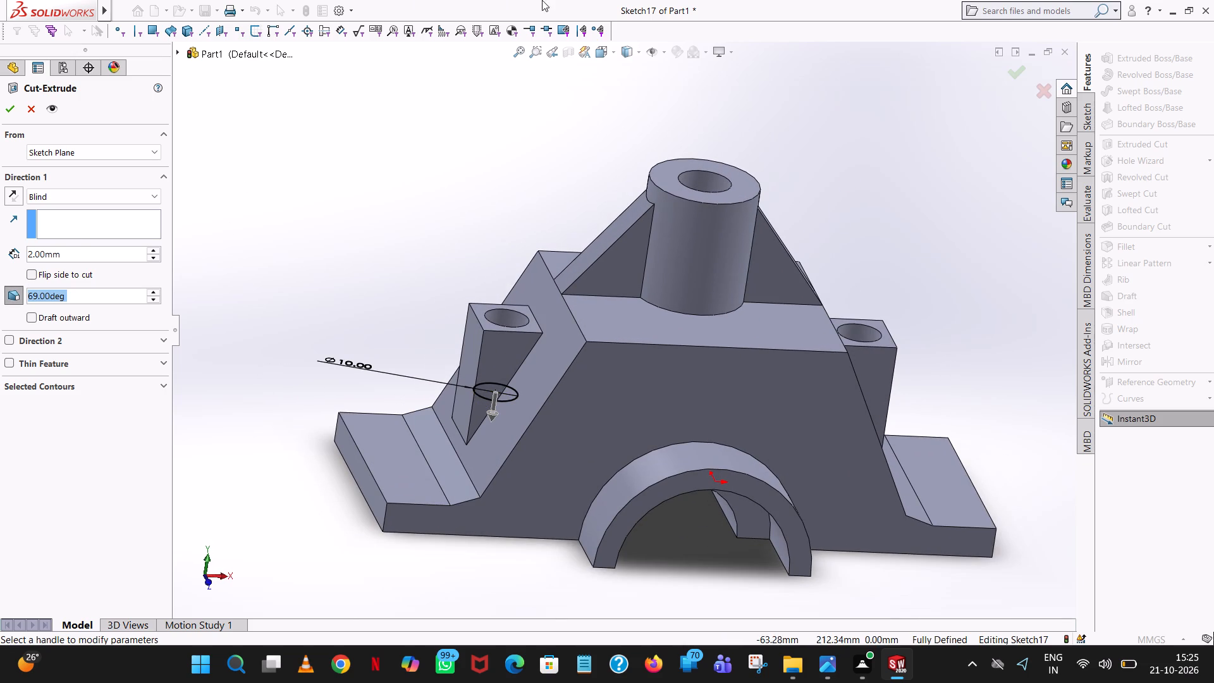
click(0, 102)
click(5, 104)
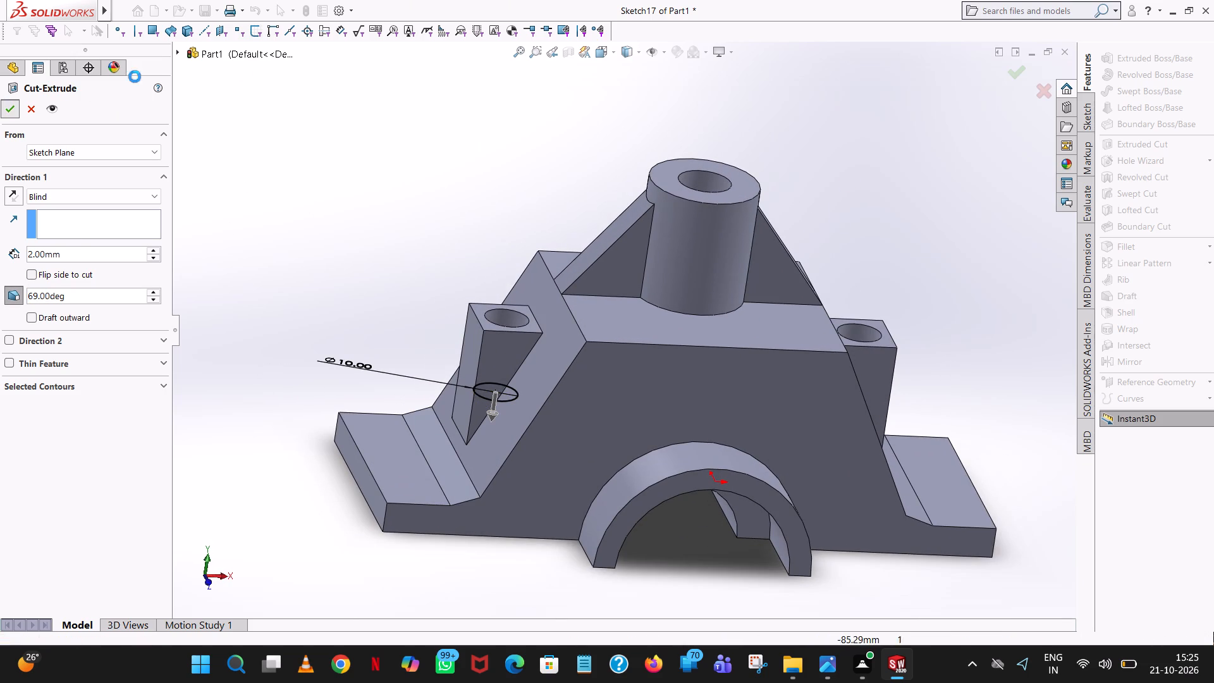
Fillet the edge where the front half ring's outer face meets the body's front face with a 2 mm radius.
click(536, 139)
middle_drag(531, 154, 522, 346)
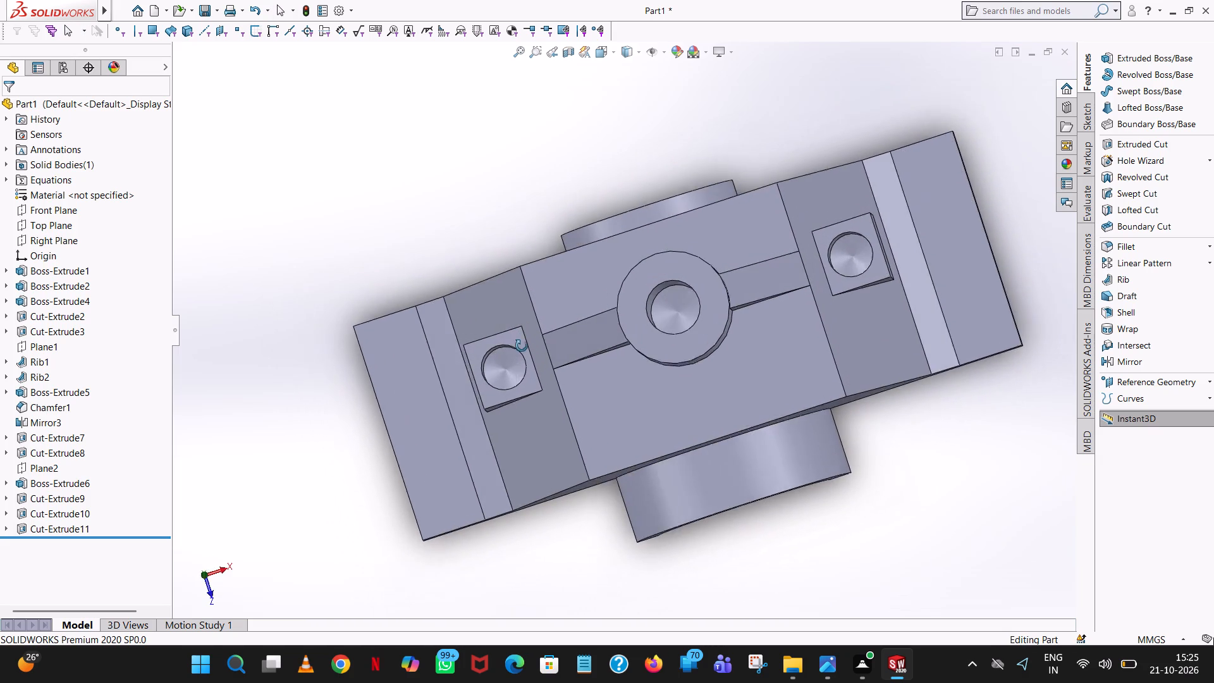
middle_drag(522, 346, 547, 252)
scroll(547, 252, up, 2)
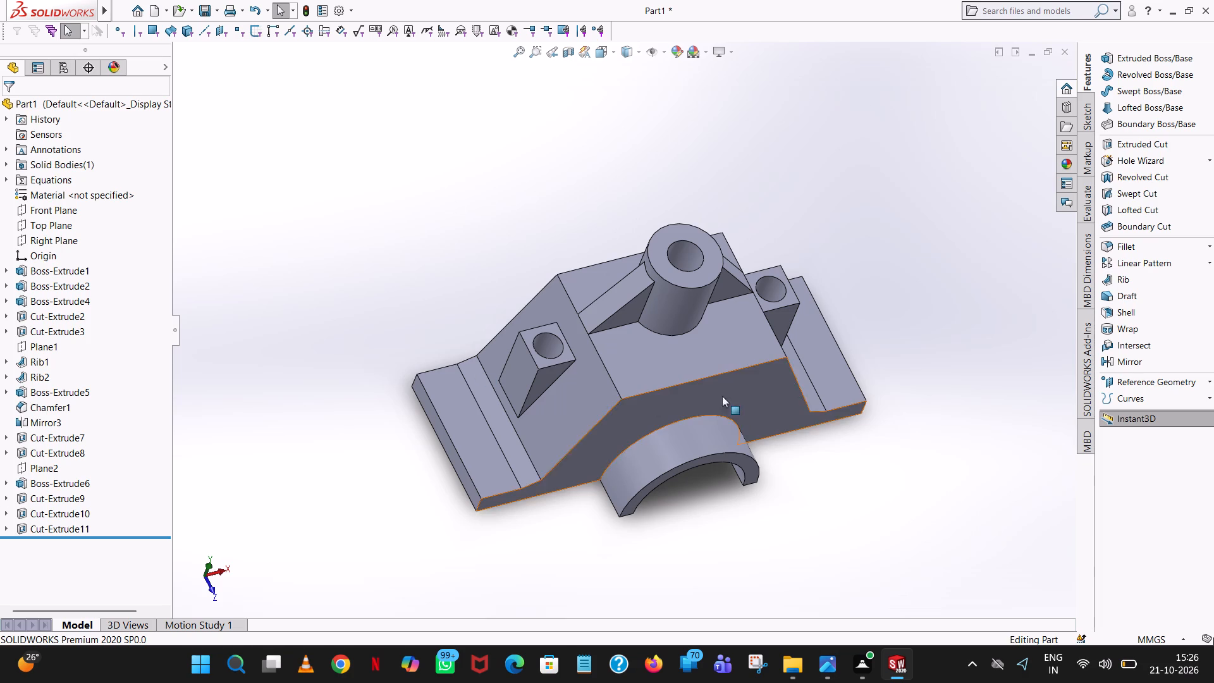
middle_drag(700, 458, 682, 322)
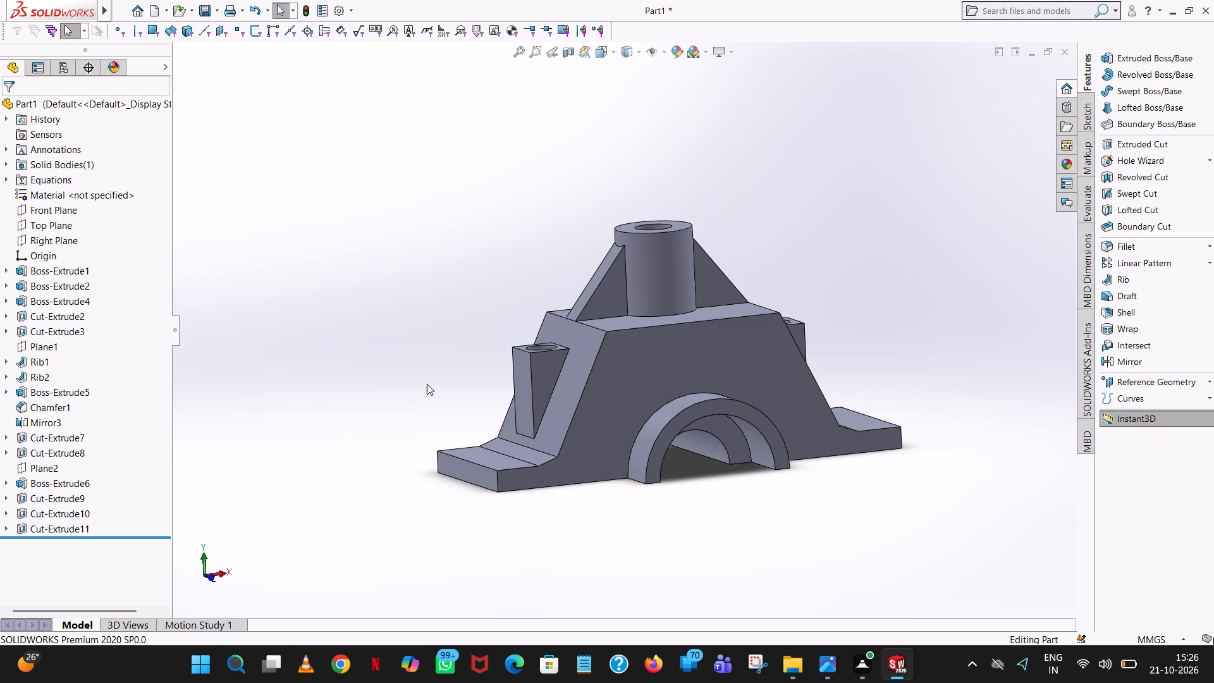
click(1120, 247)
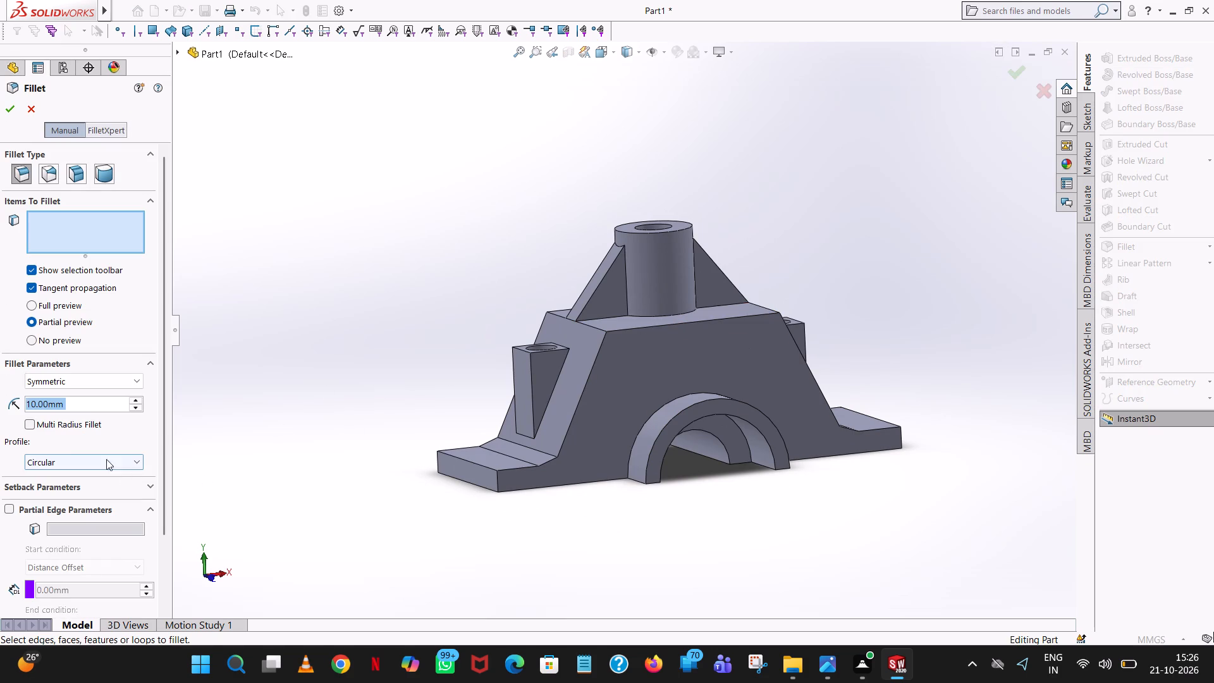
key(2)
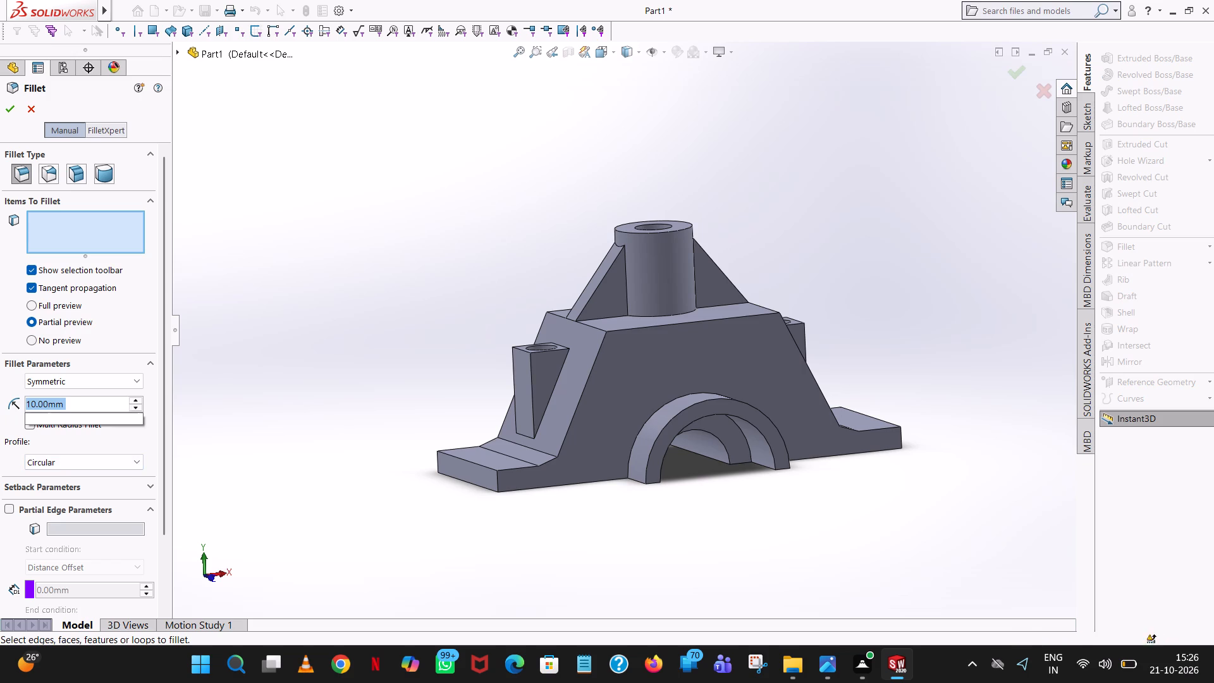
click(339, 227)
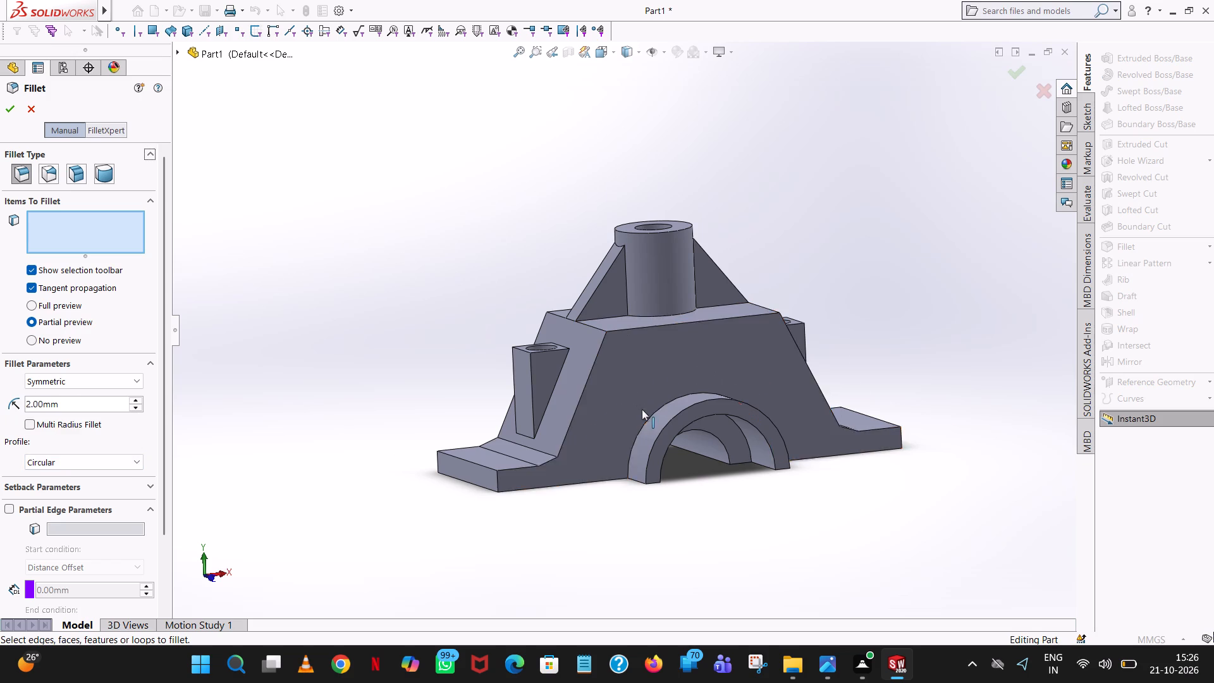
scroll(642, 409, down, 1)
middle_drag(643, 410, 620, 515)
scroll(705, 443, down, 4)
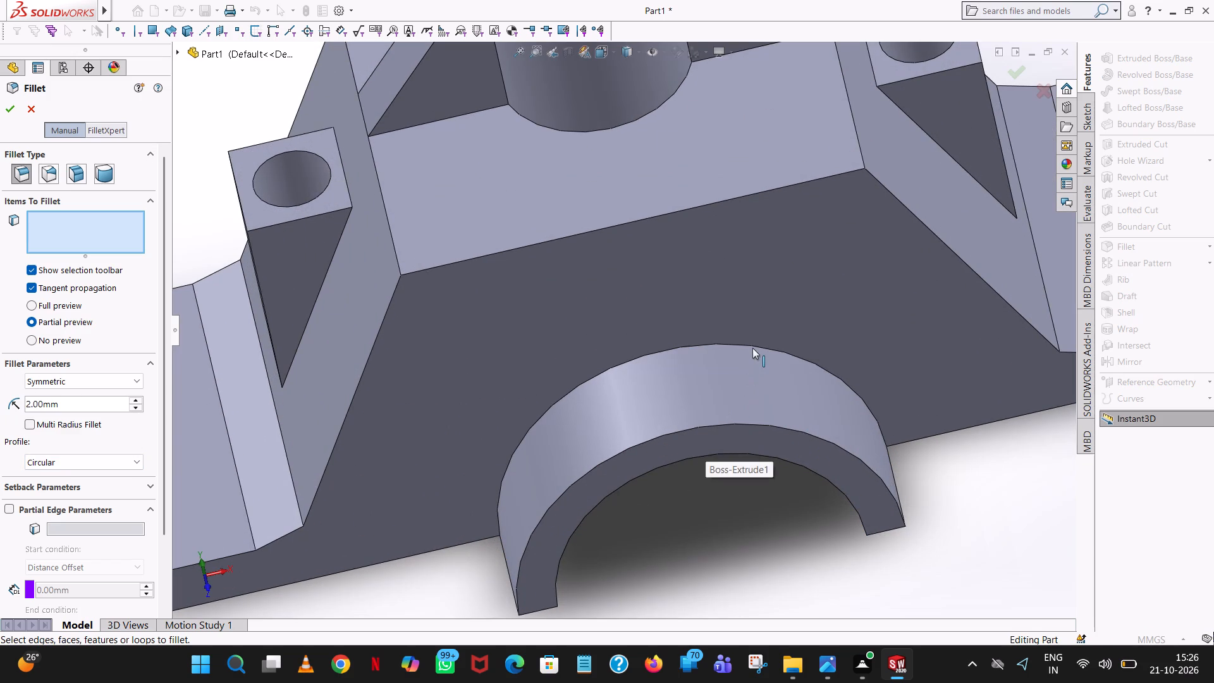
click(752, 347)
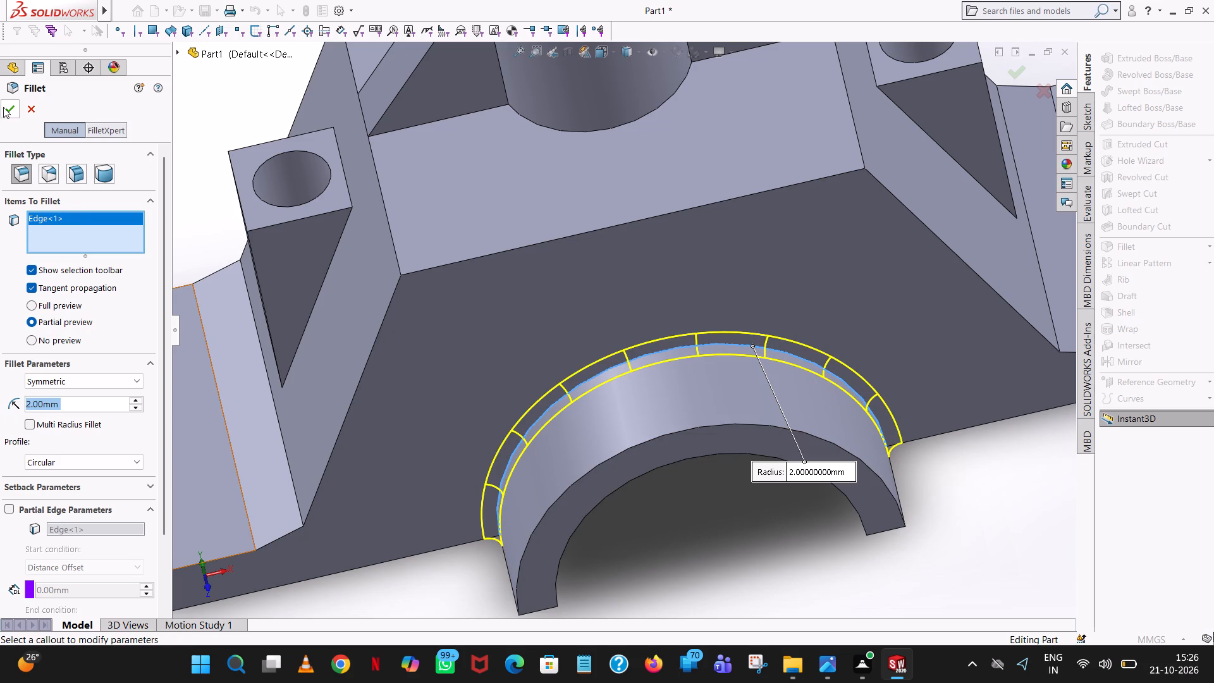
click(1, 106)
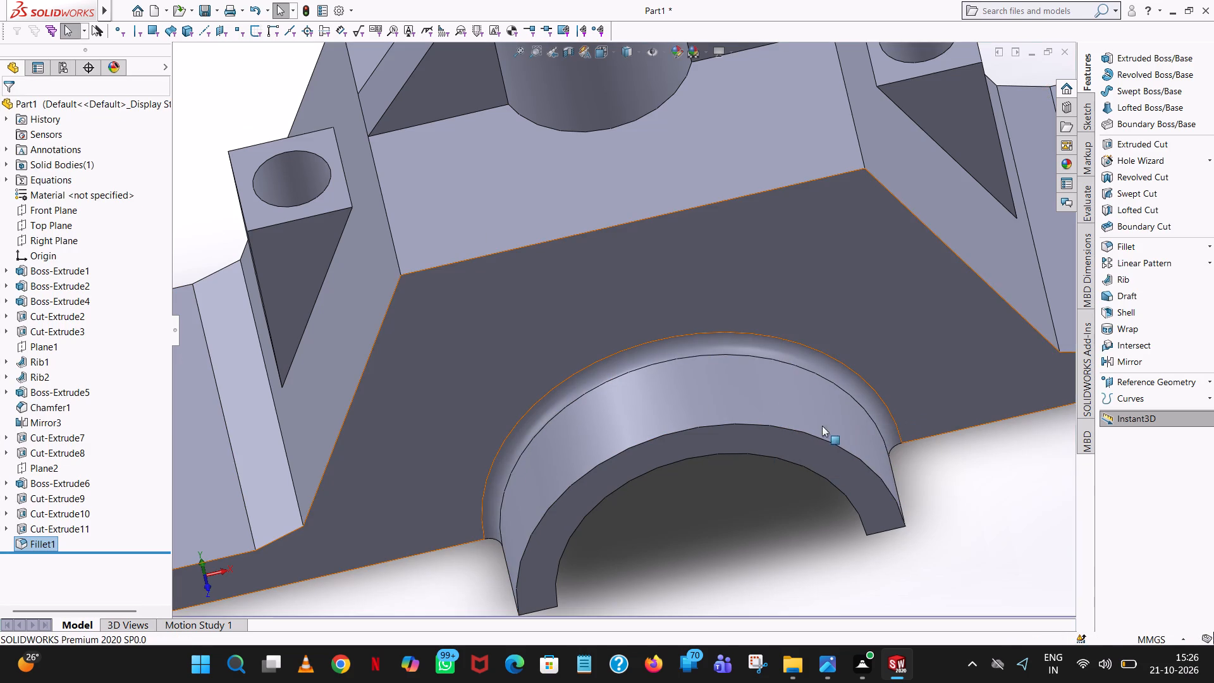
Add a 2 mm fillet along the edge where the body's +X sloped side meets the narrow strip of the base foot.
click(1120, 241)
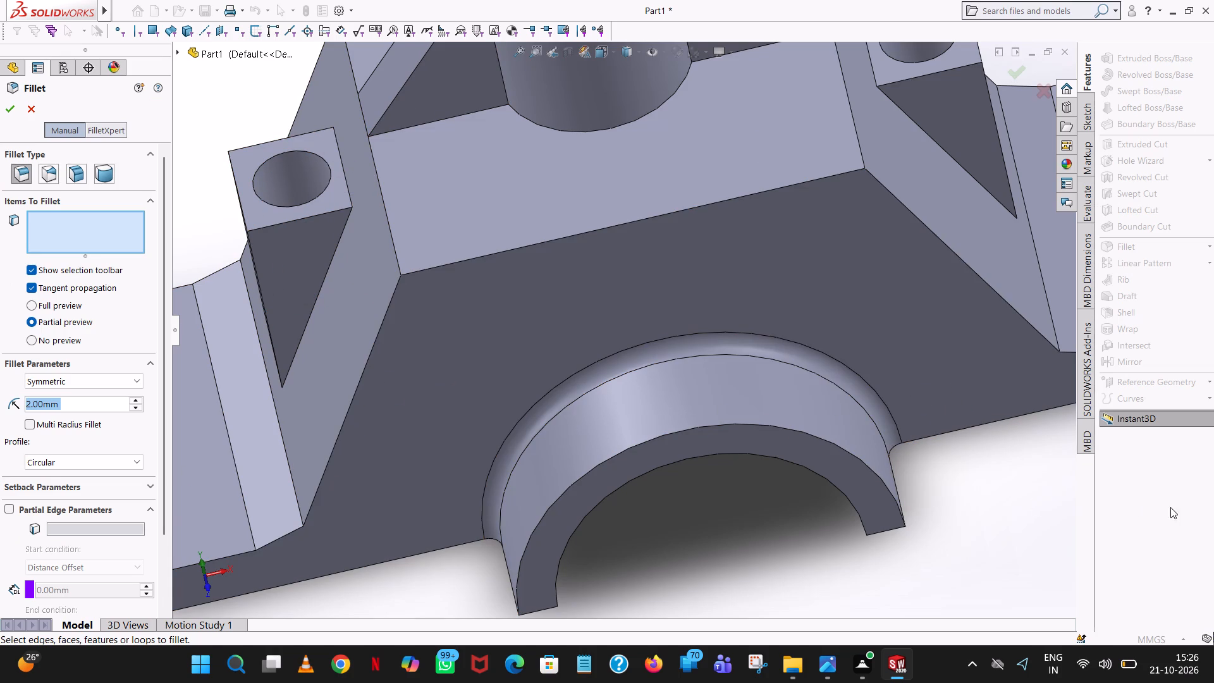
scroll(1022, 166, up, 4)
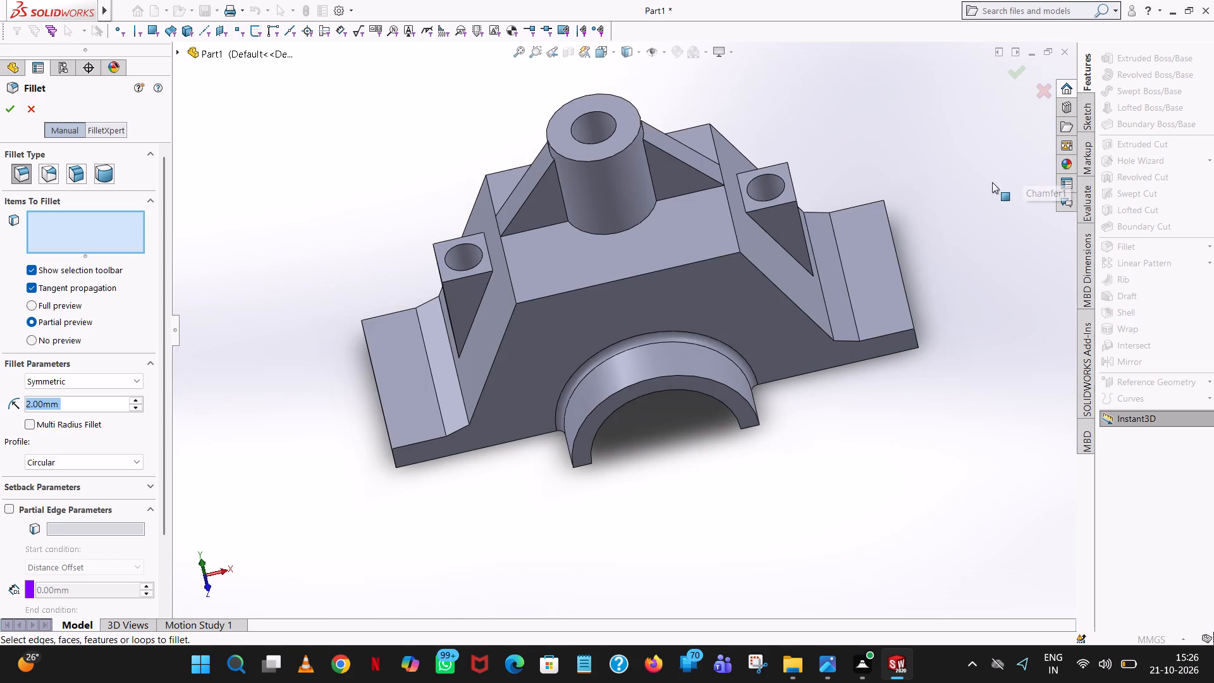
middle_drag(933, 216, 898, 214)
scroll(903, 226, down, 6)
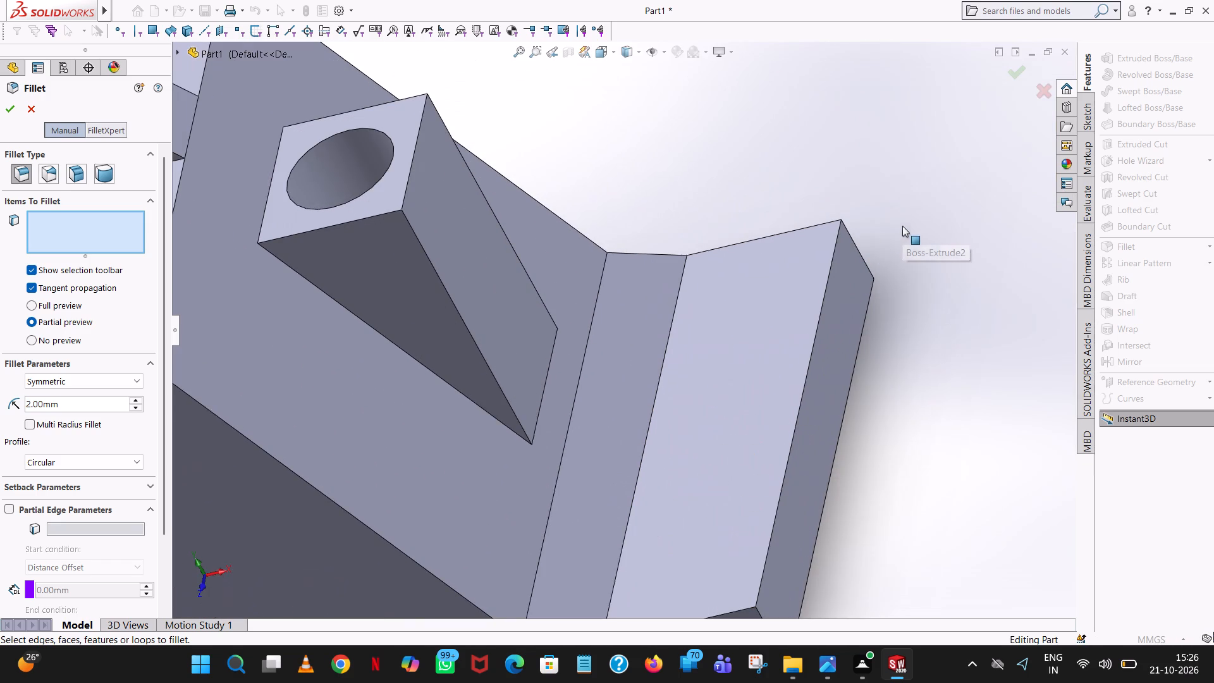
click(579, 370)
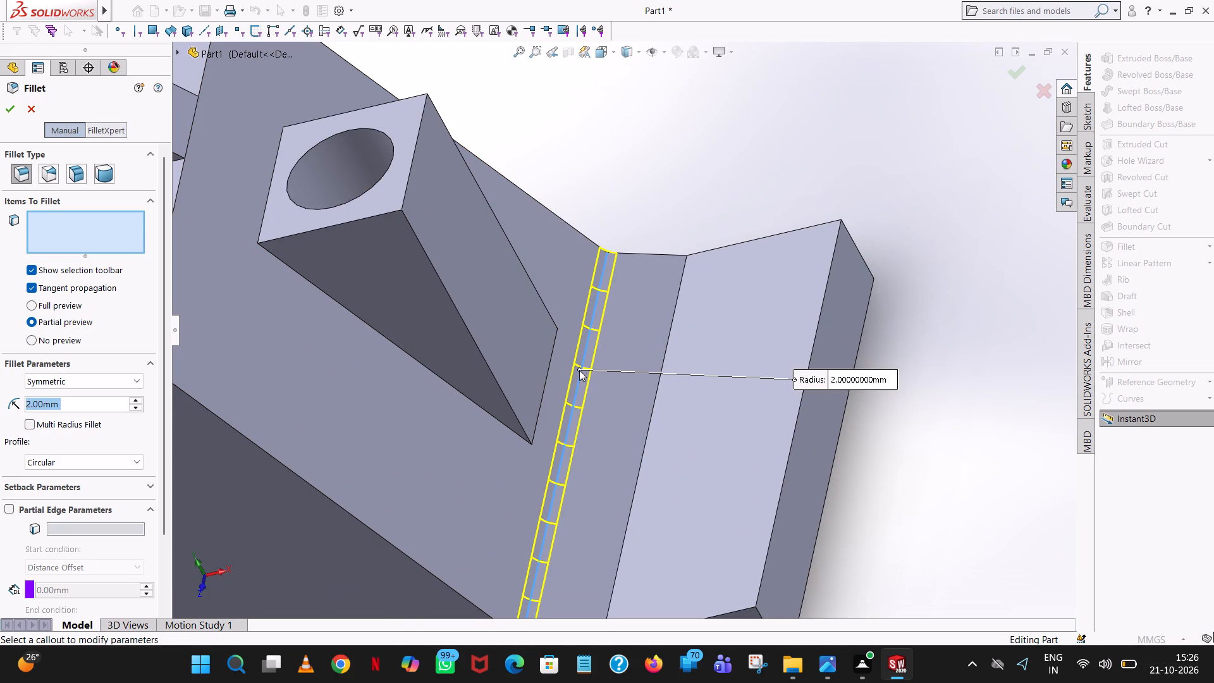
click(3, 109)
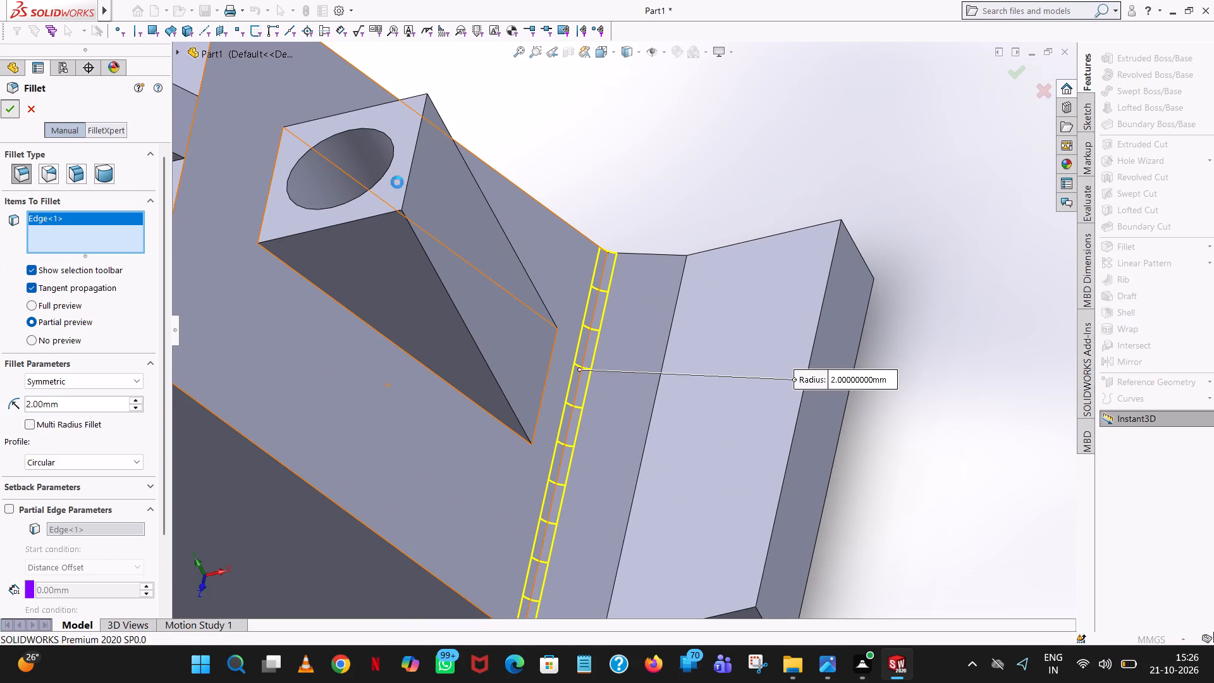
Add a 2 mm fillet along the edge between the narrow strip and the outer top face of the +X foot.
scroll(654, 418, up, 6)
scroll(663, 475, up, 6)
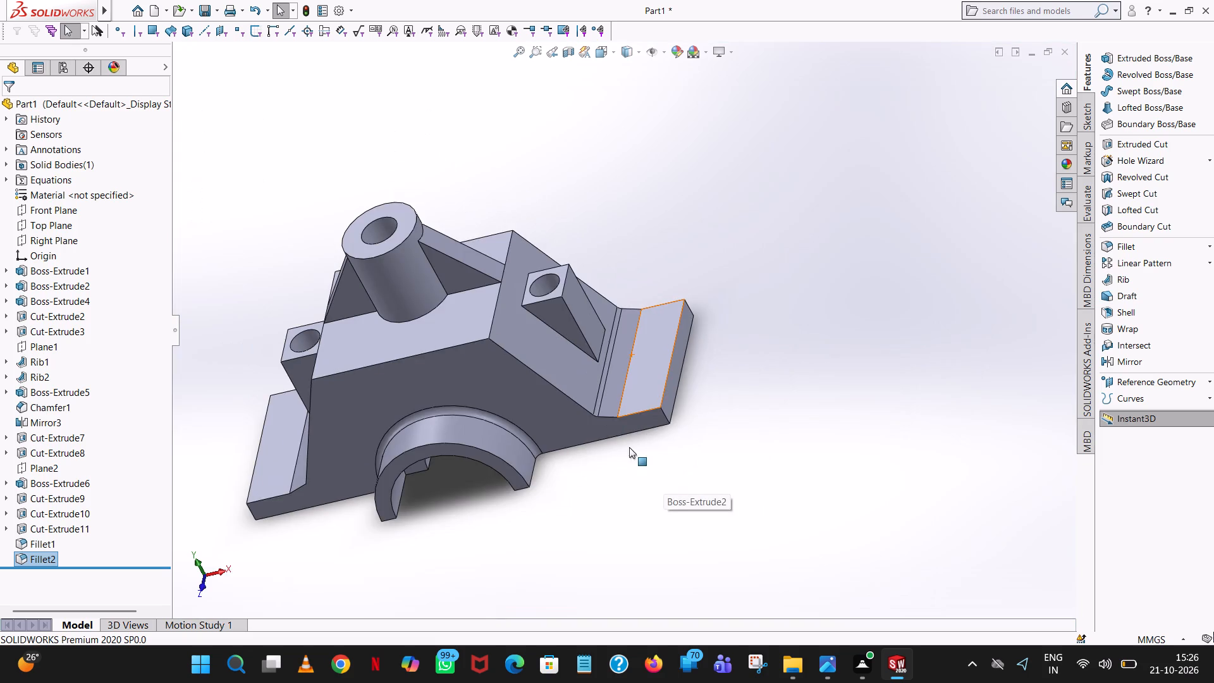
middle_drag(628, 446, 635, 394)
scroll(637, 332, down, 5)
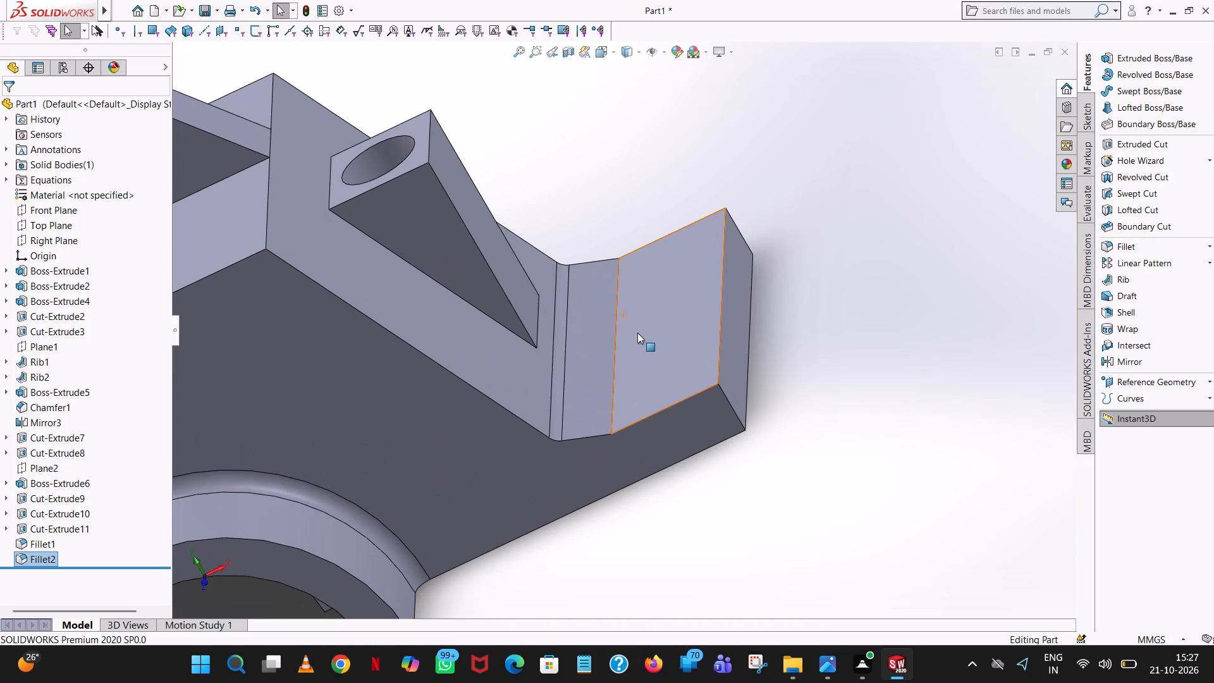
click(1124, 244)
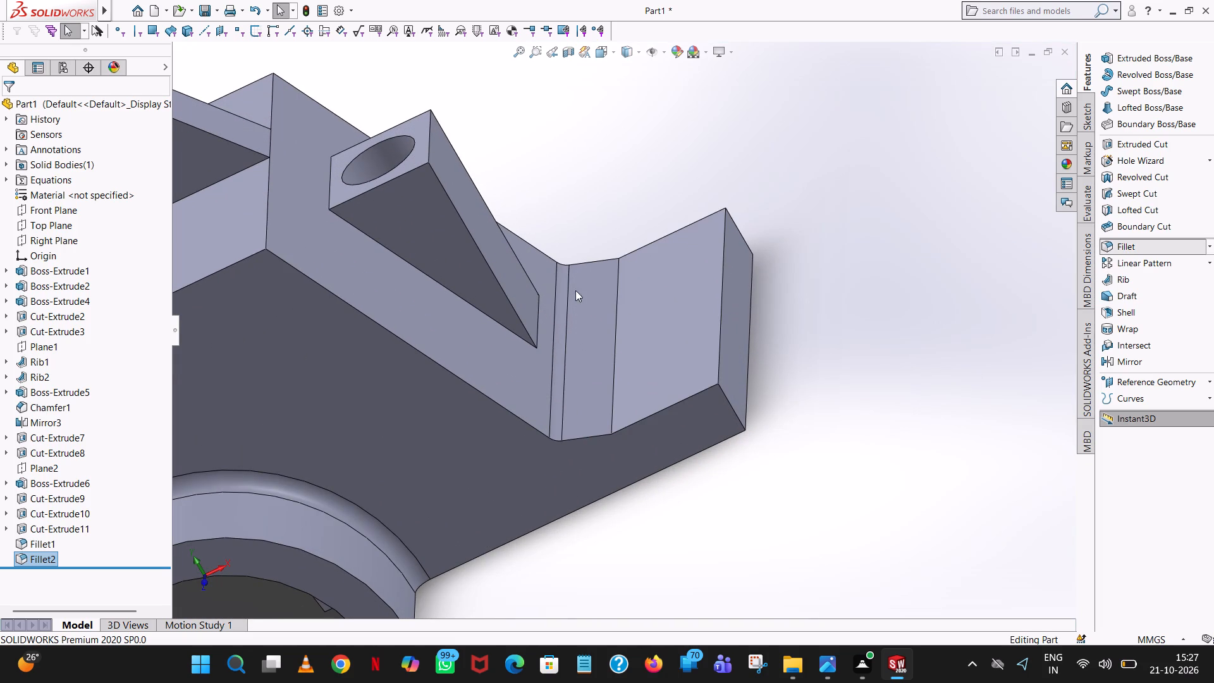
click(615, 322)
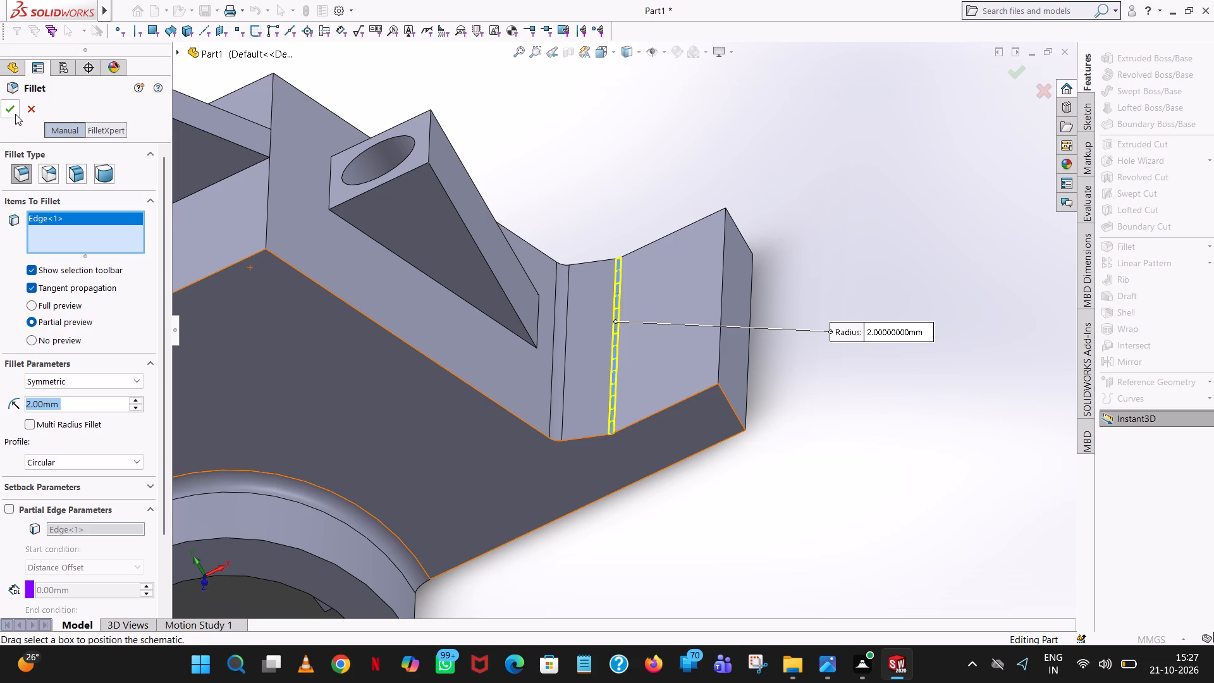
click(15, 111)
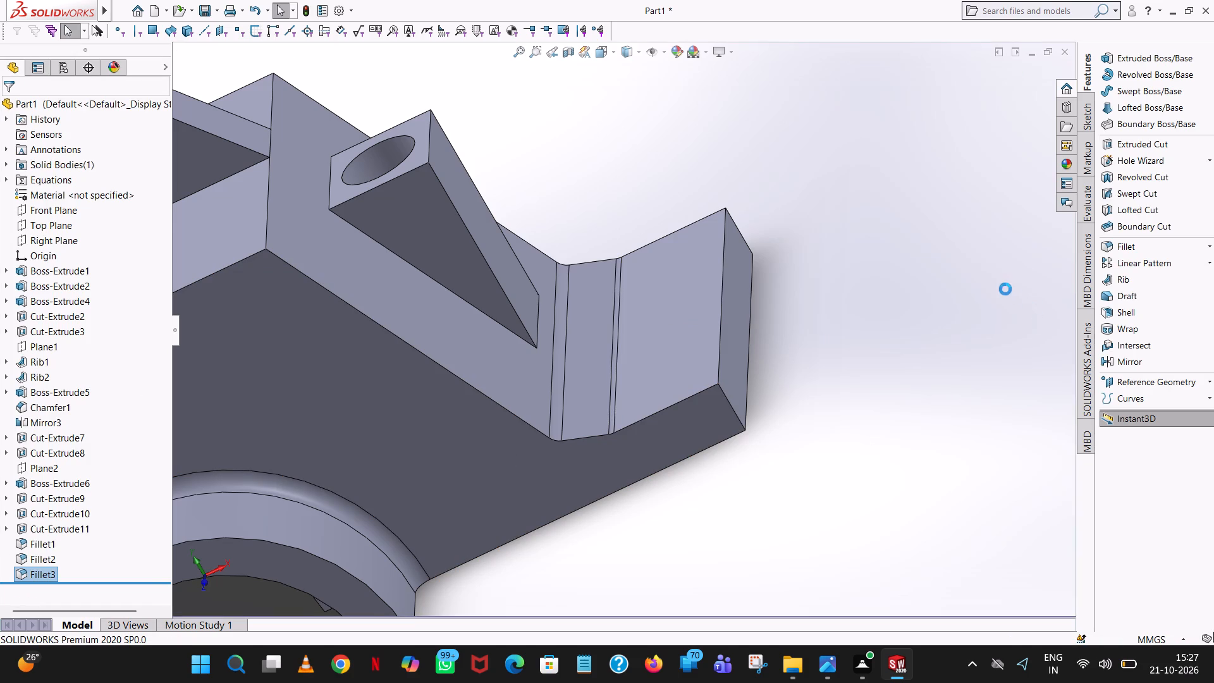
Round the front outer corner edge of the +X base foot with a 10 mm fillet.
click(1112, 239)
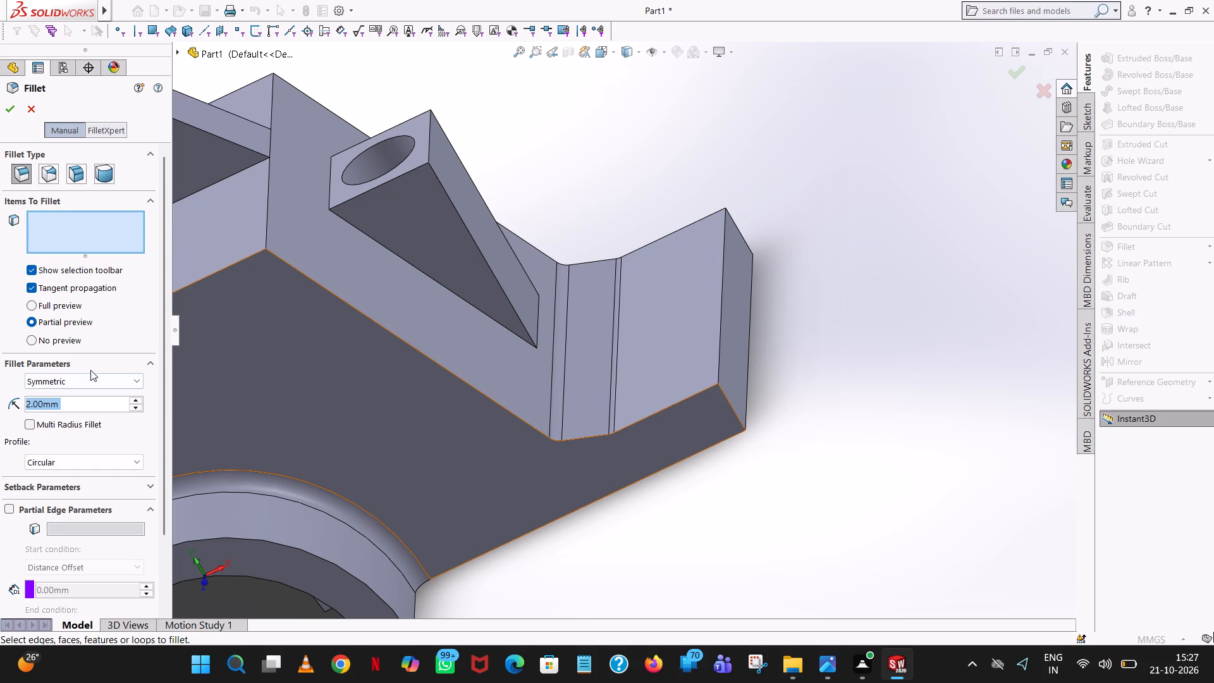
text(10)
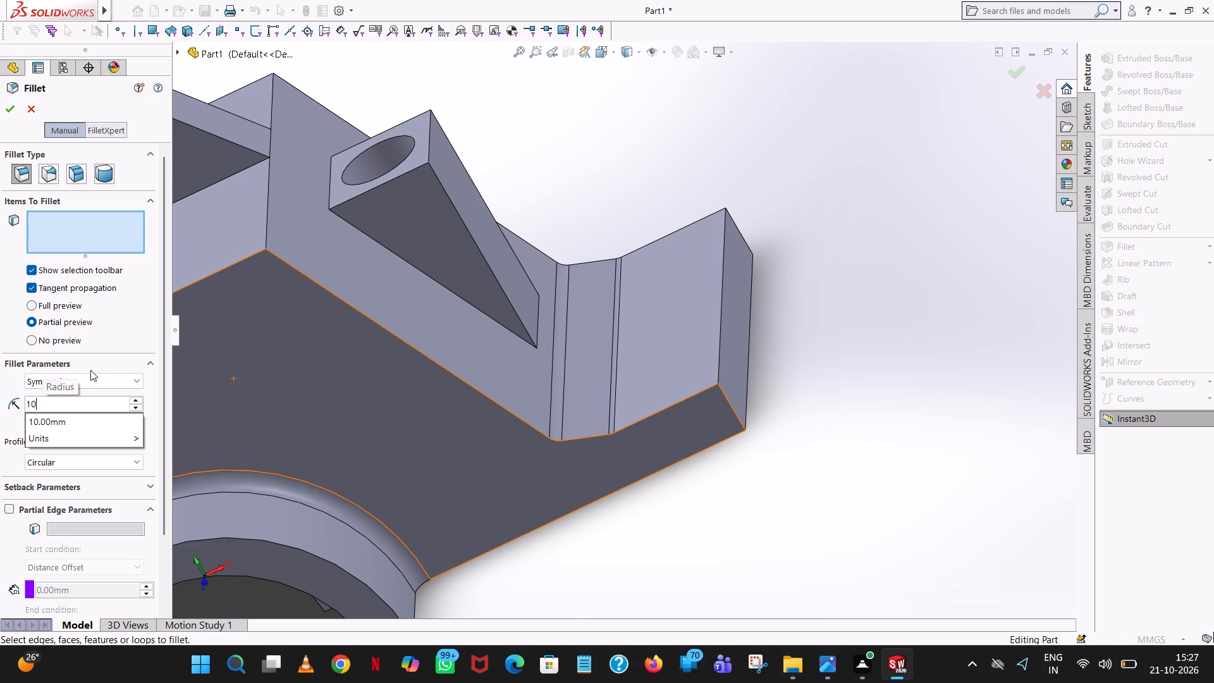
click(893, 327)
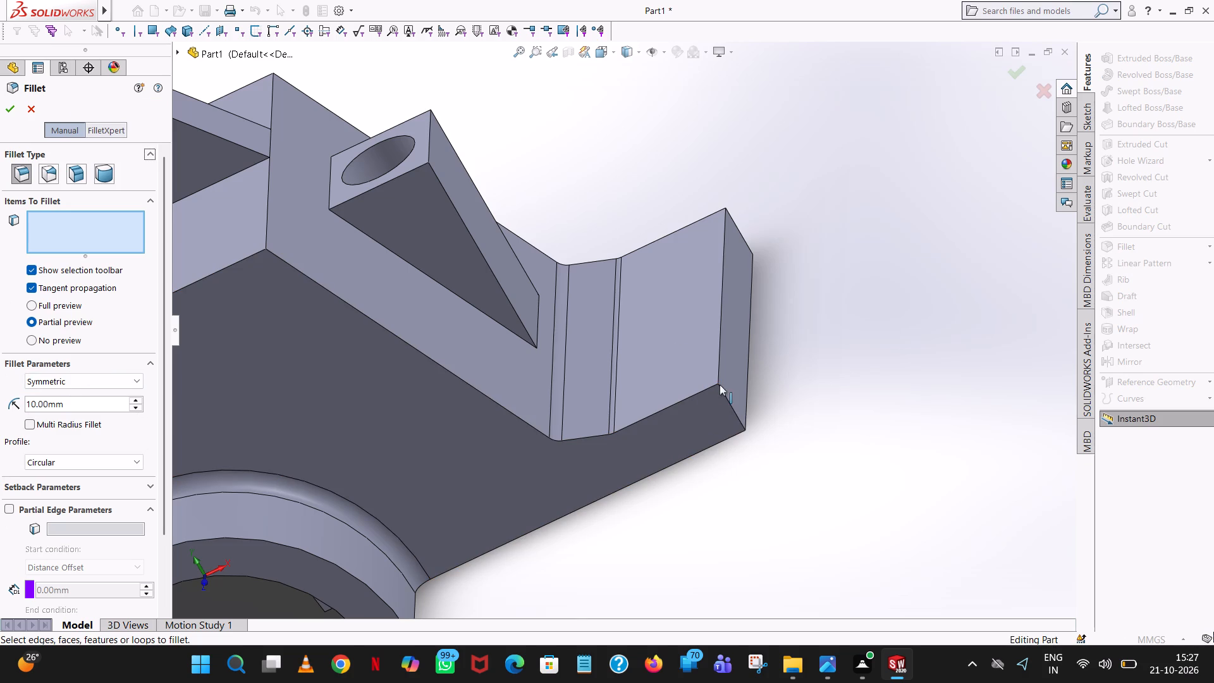
click(723, 391)
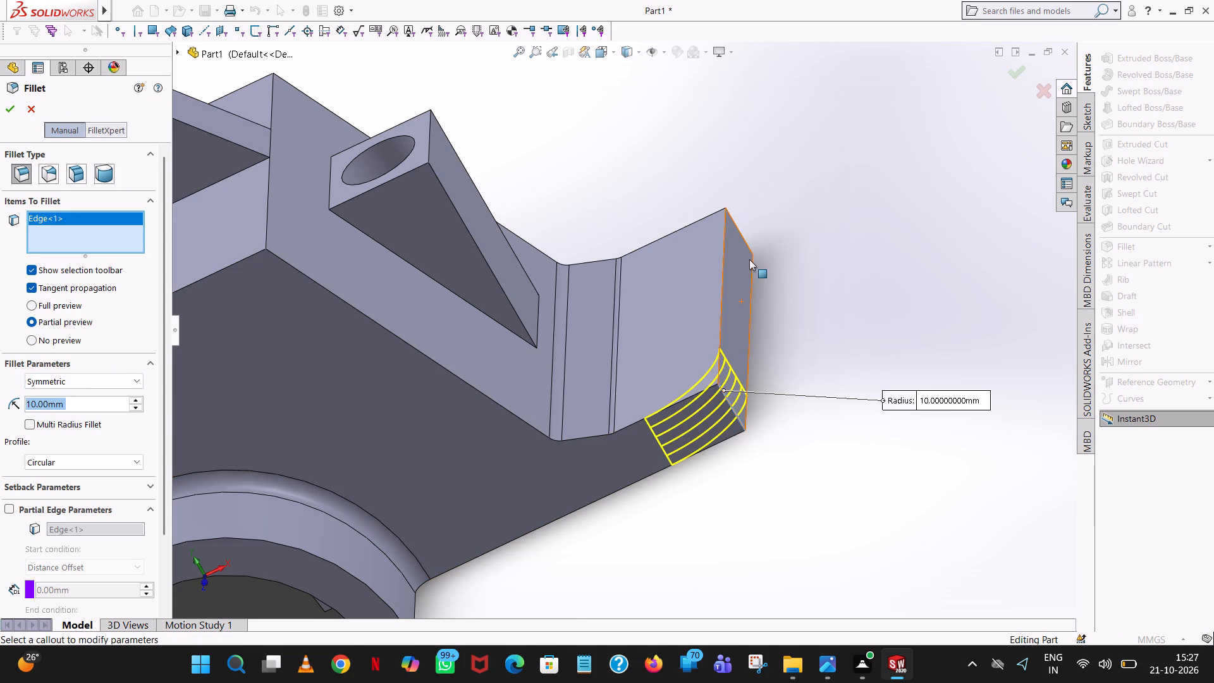
click(3, 104)
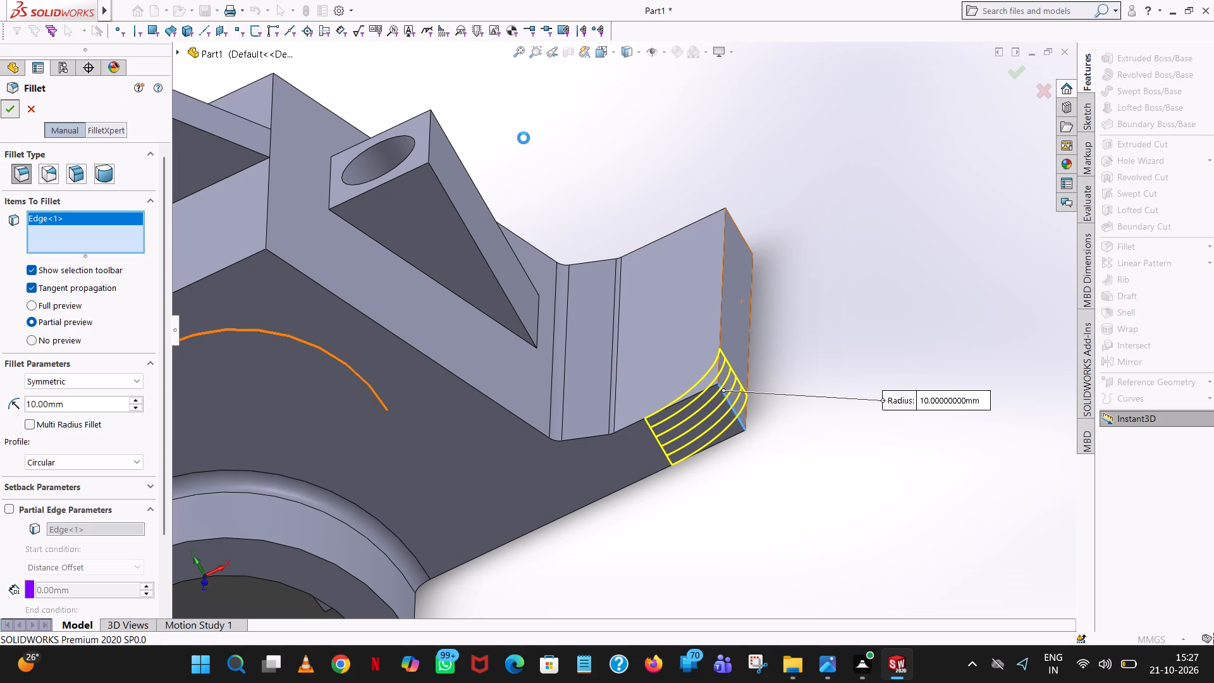
Round the rear outer corner edge of the +X base foot with a 10 mm fillet.
middle_drag(784, 174, 802, 367)
scroll(802, 367, down, 1)
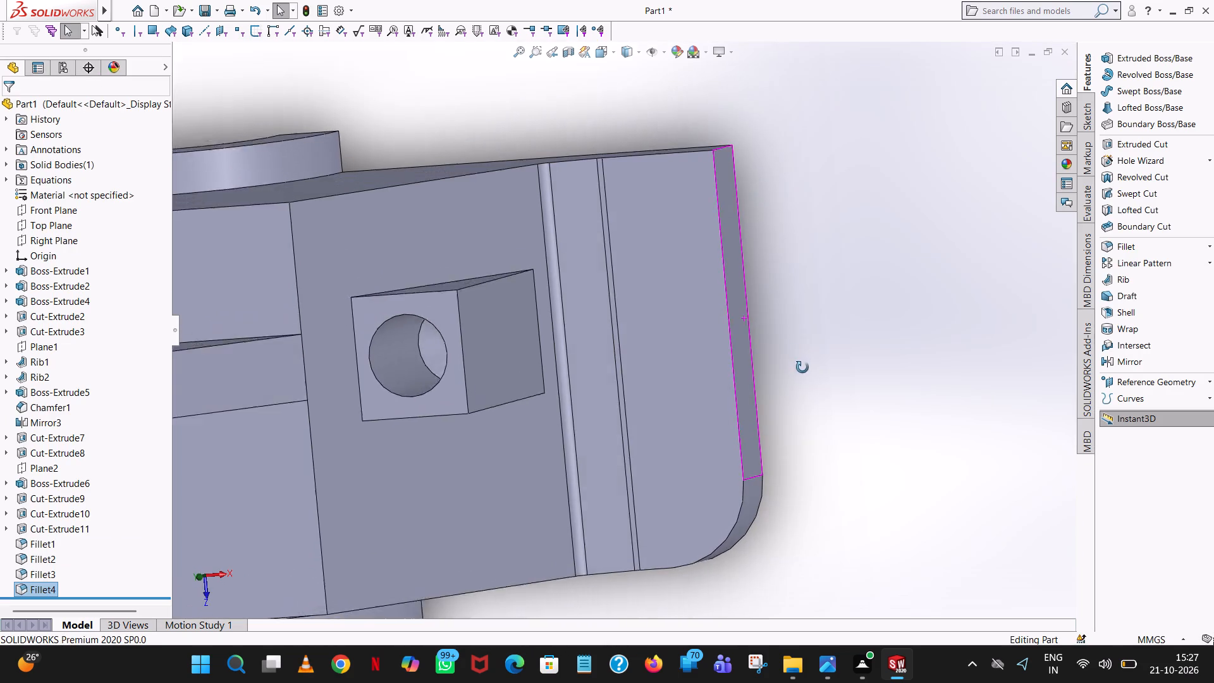
click(1128, 244)
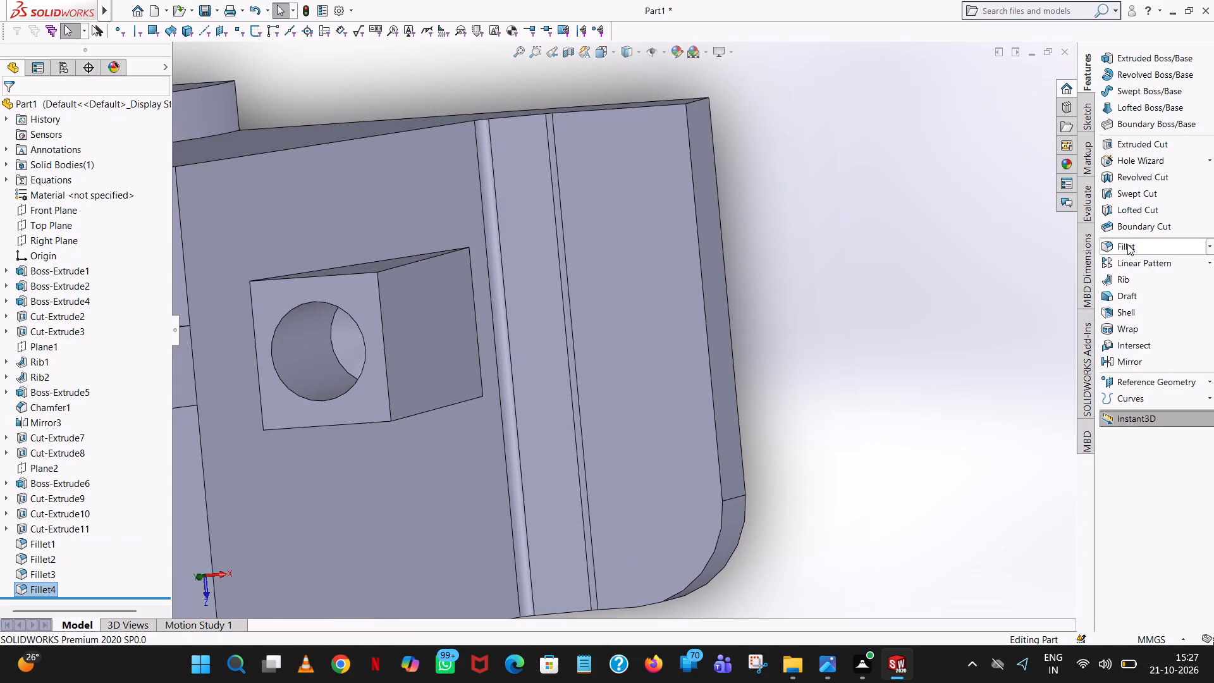
middle_drag(724, 109, 723, 159)
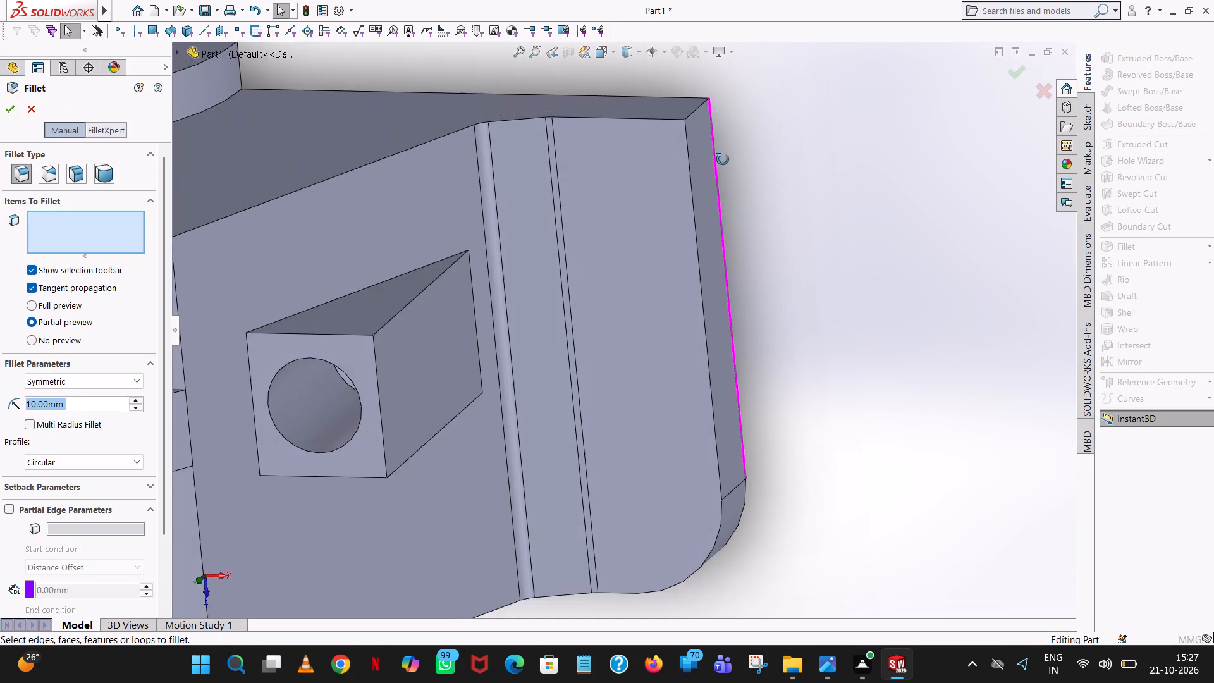
middle_drag(723, 159, 727, 248)
scroll(679, 156, down, 7)
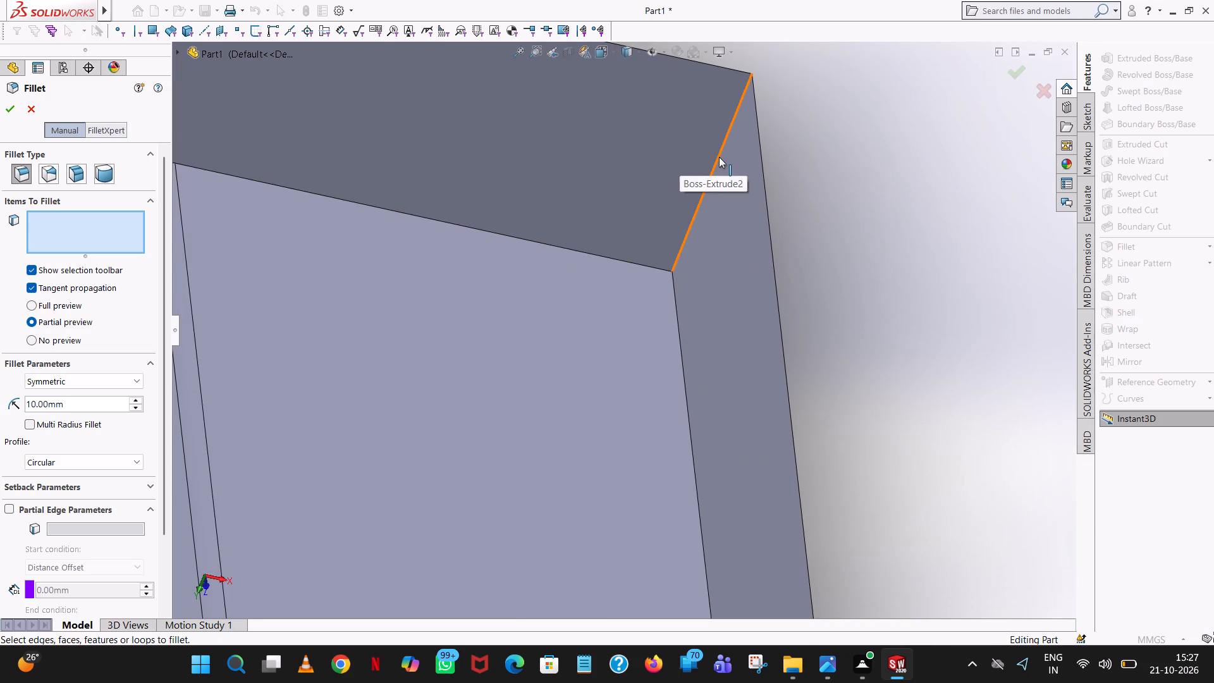
click(719, 158)
scroll(728, 168, up, 20)
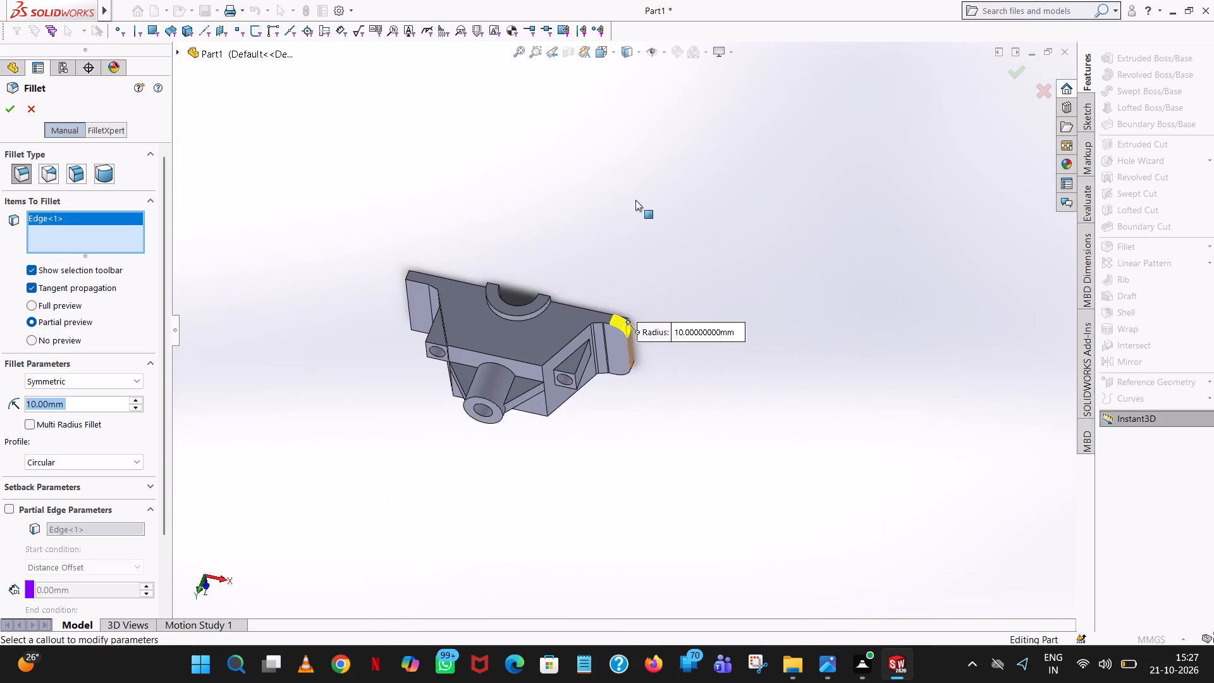
click(9, 111)
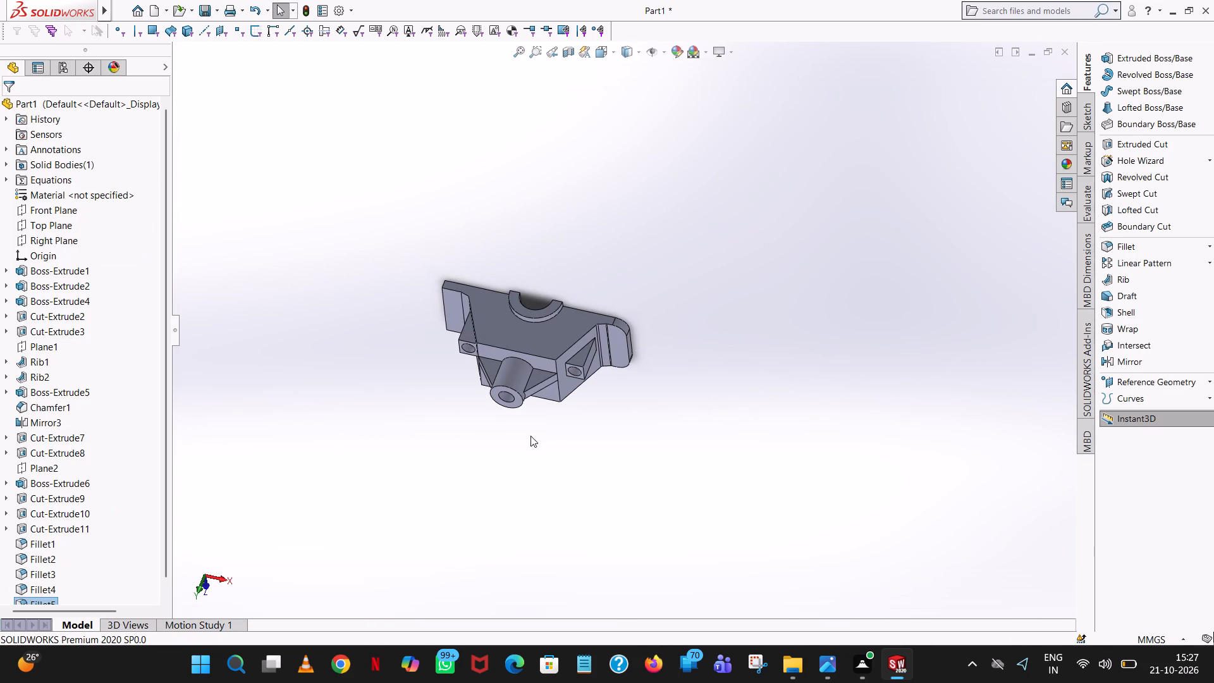
Round the rear outer corner edge of the -X base foot with a 10 mm fillet.
middle_drag(530, 436, 631, 309)
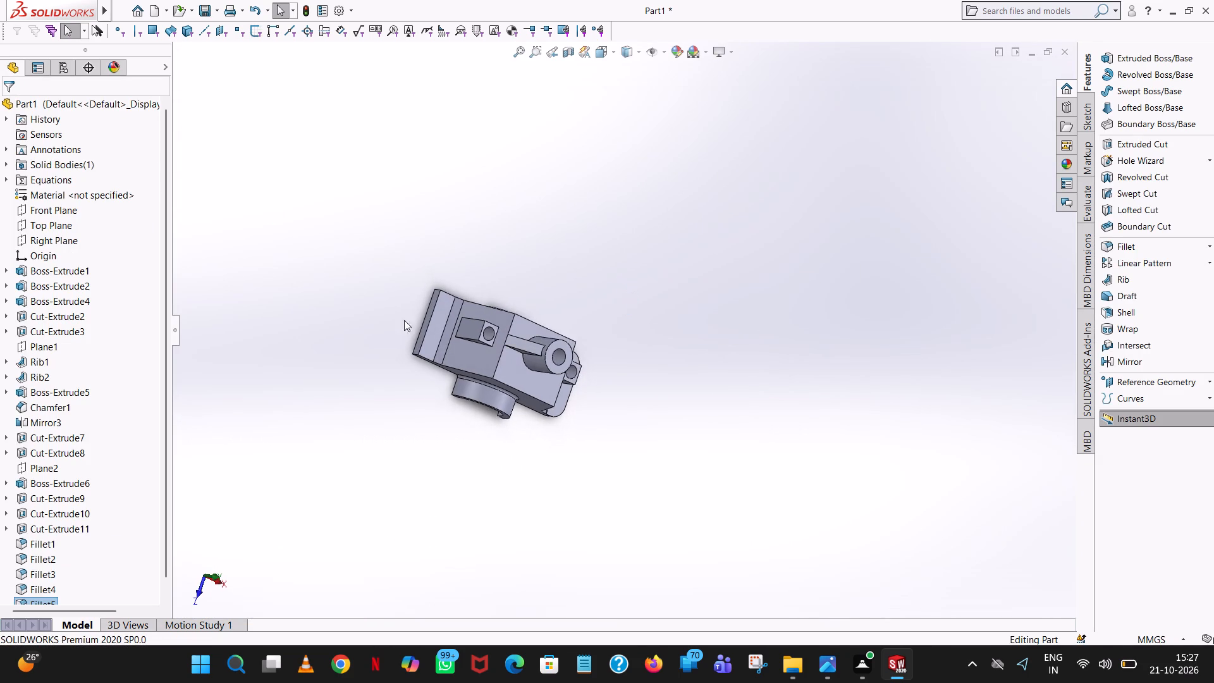
scroll(417, 315, down, 7)
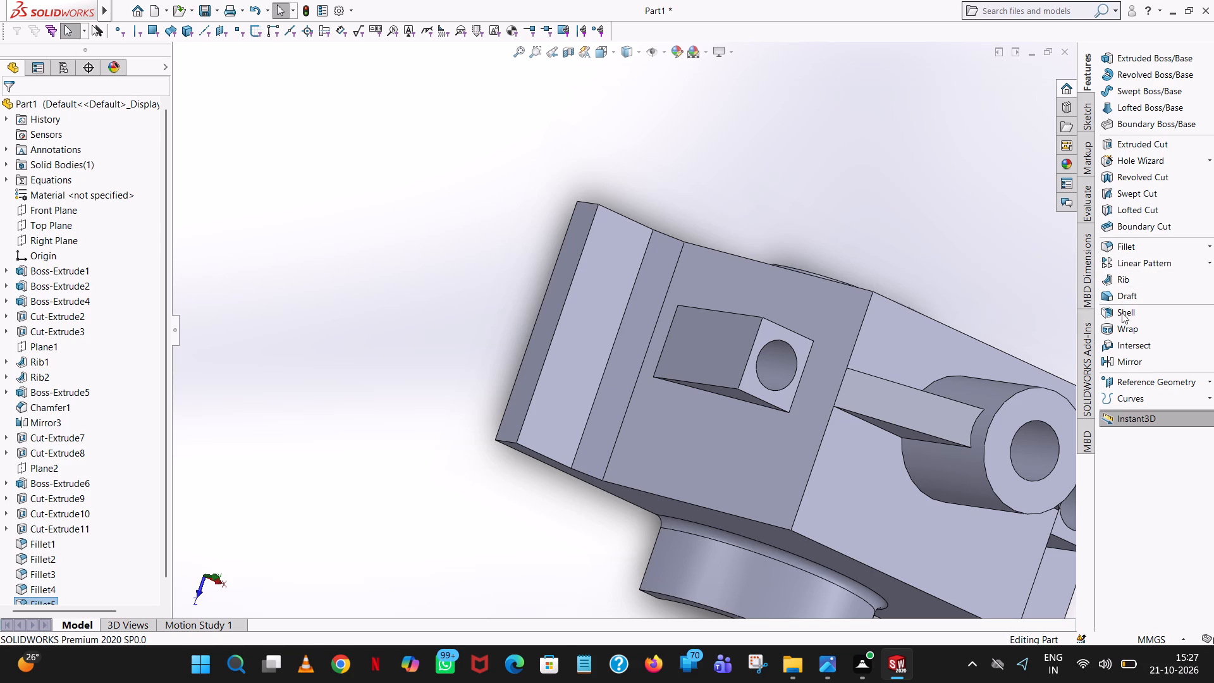
click(1122, 252)
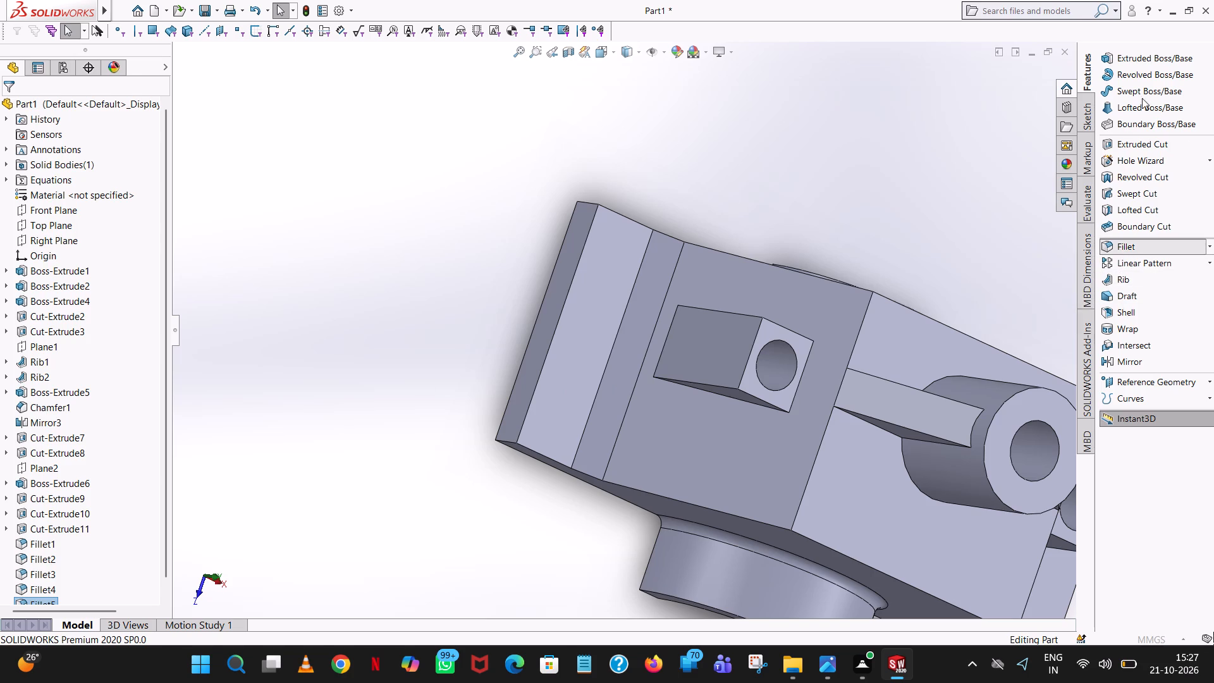
scroll(726, 189, down, 1)
middle_drag(726, 192, 739, 309)
scroll(575, 235, down, 9)
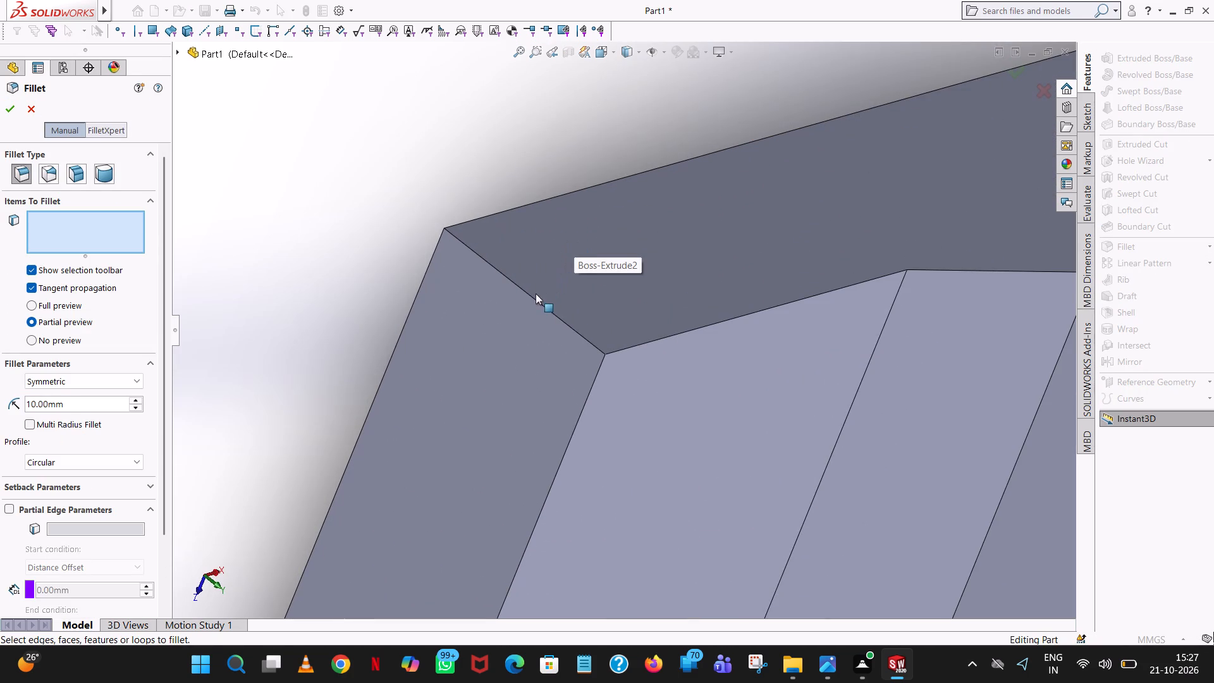
click(532, 298)
scroll(603, 288, up, 13)
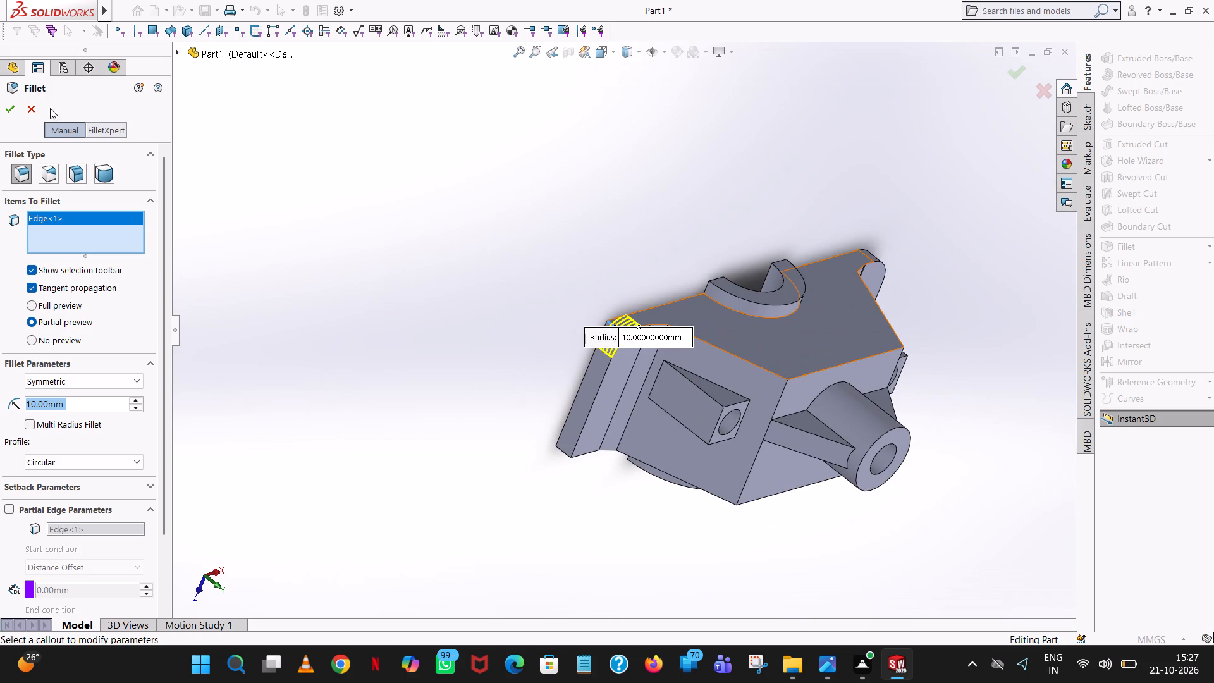
click(7, 107)
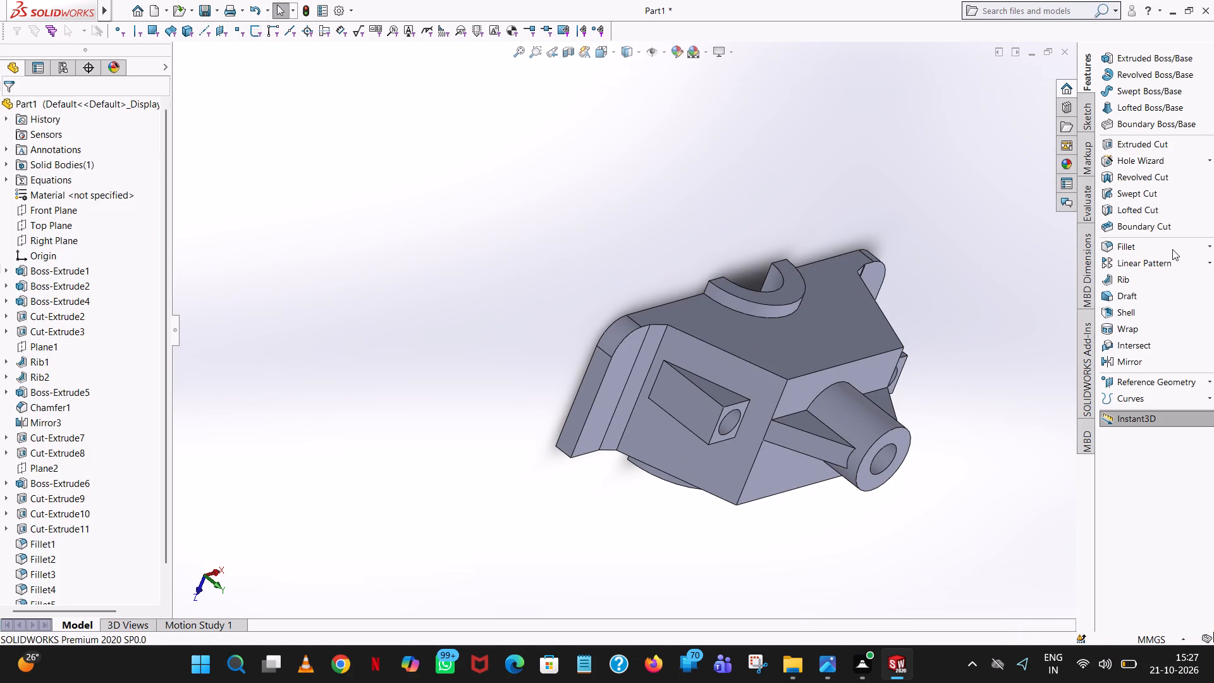
Round the front outer corner edge of the -X base foot with a 10 mm fillet.
click(1127, 251)
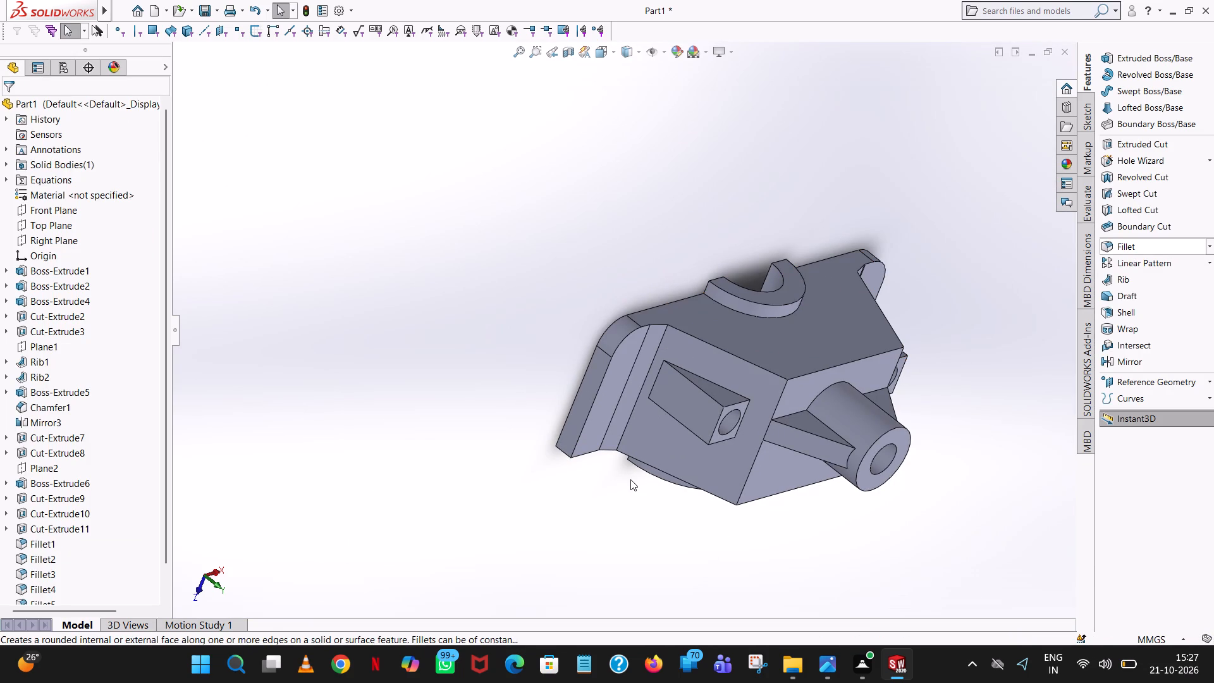
middle_drag(630, 481, 660, 259)
scroll(624, 471, up, 1)
scroll(572, 297, down, 8)
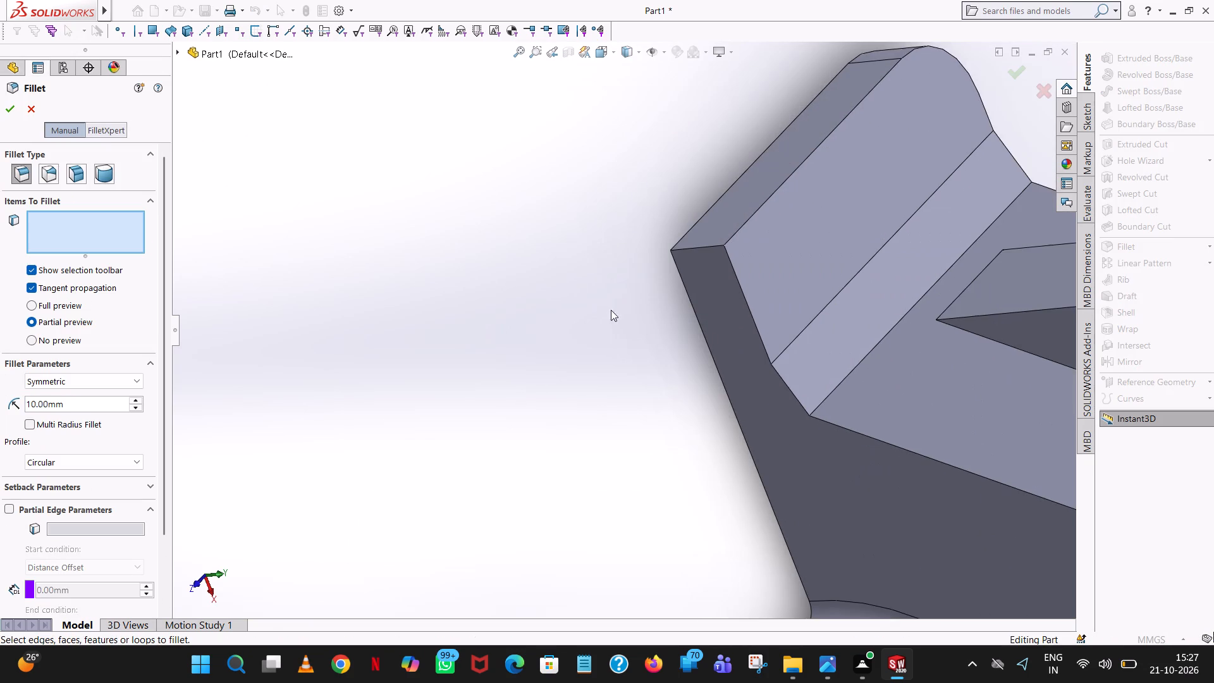
click(706, 236)
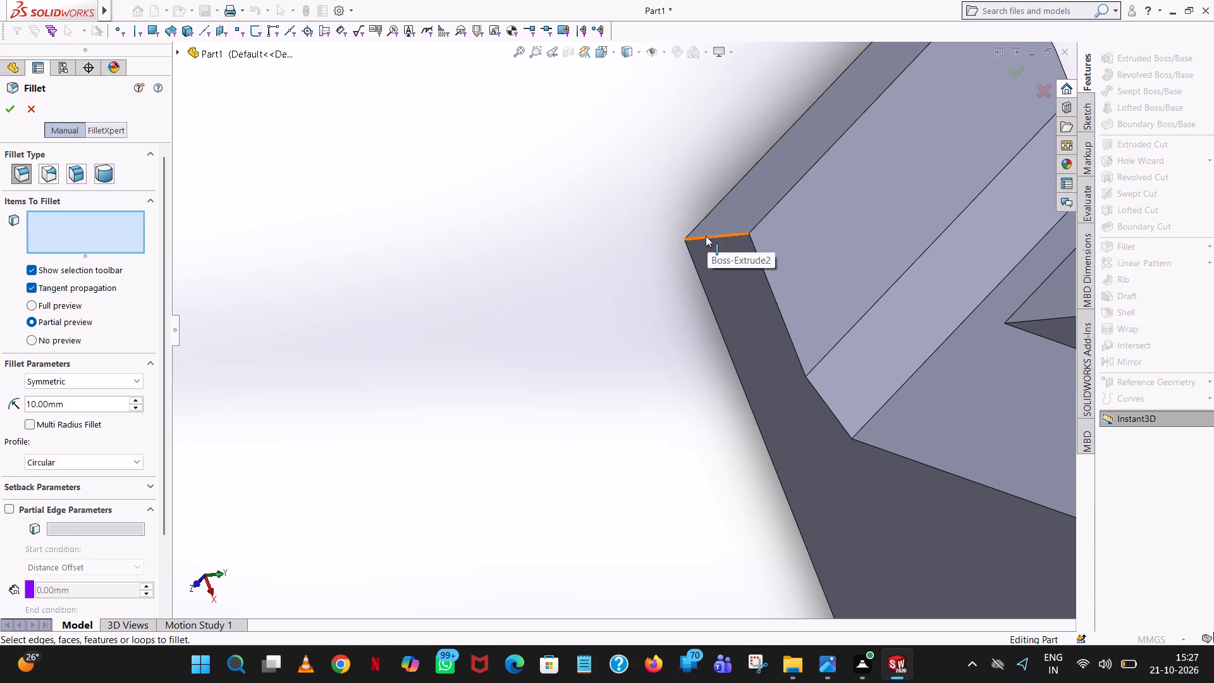
click(7, 108)
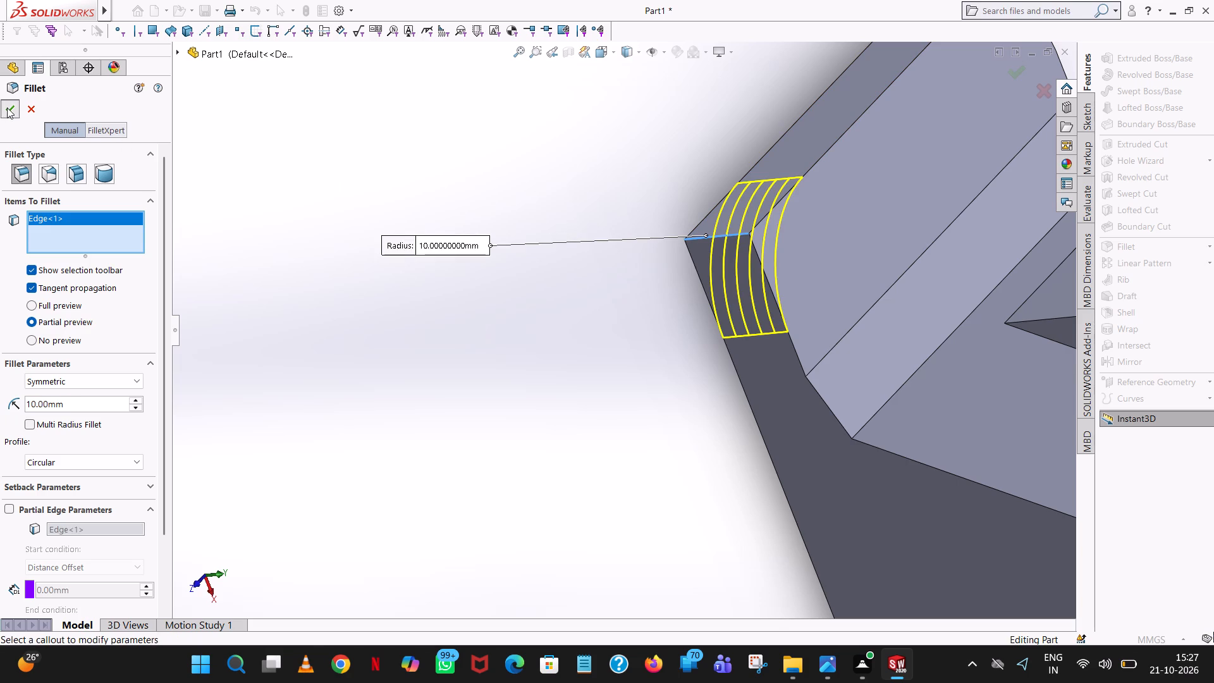
Open an Extruded Cut sketch on the outer top face of the -X base foot, viewed normal to the face.
scroll(612, 304, up, 9)
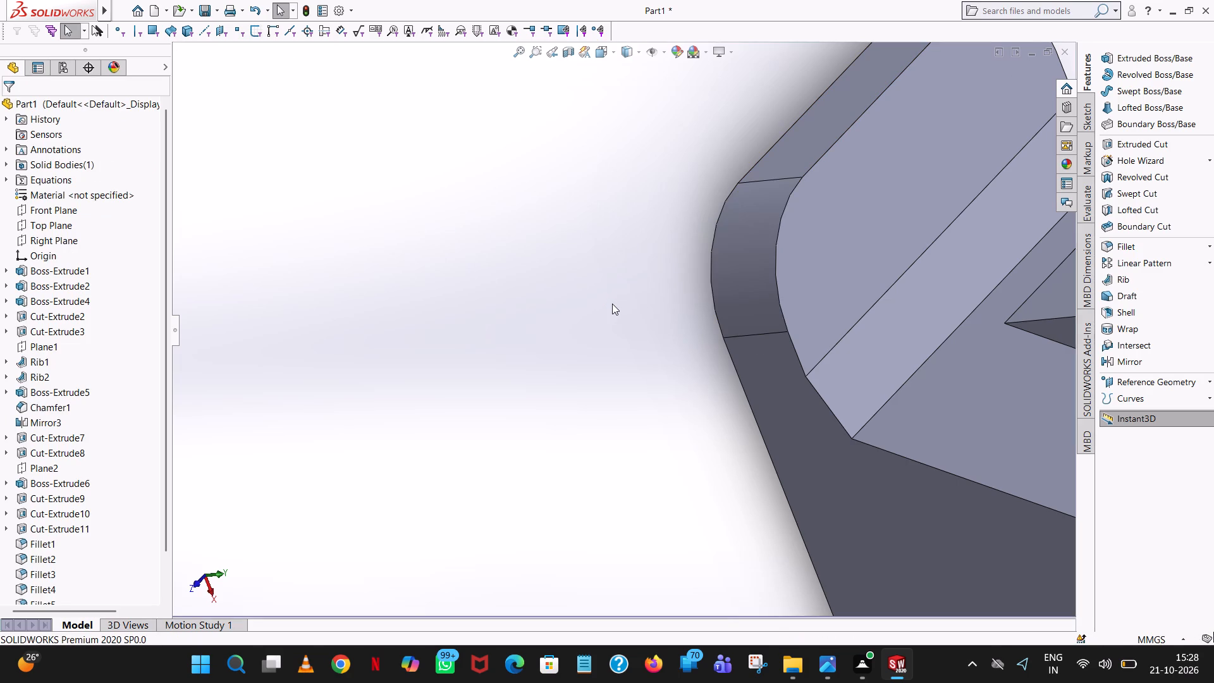
scroll(612, 304, up, 9)
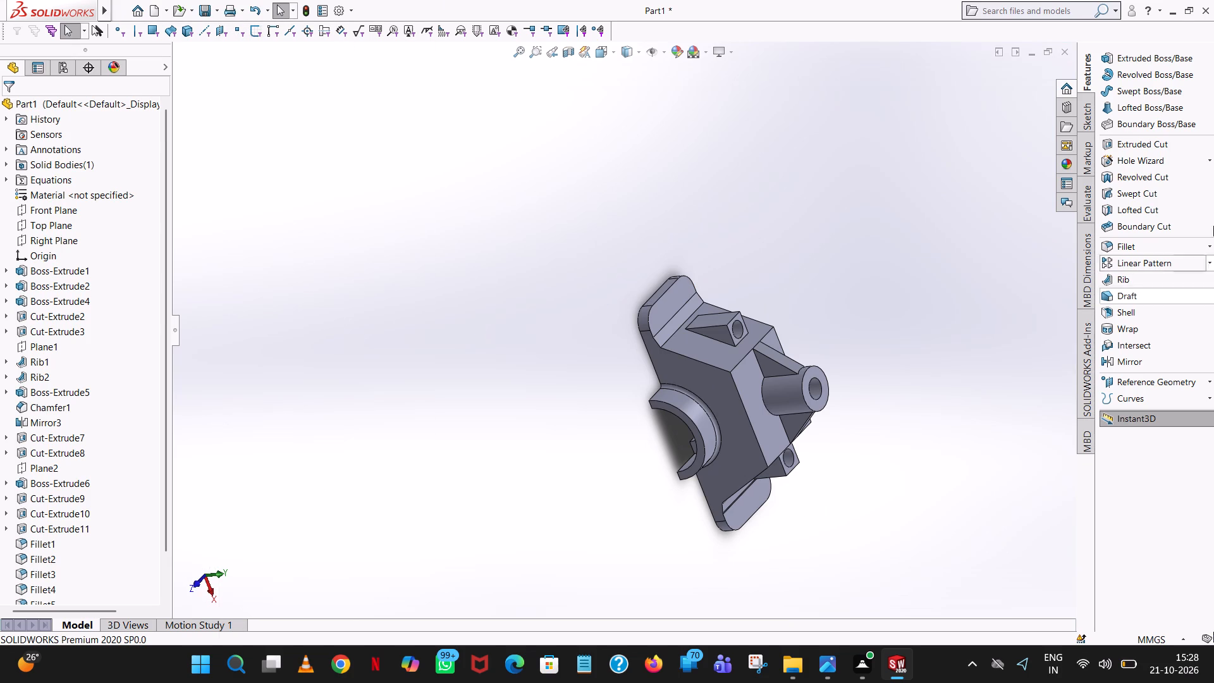
click(1134, 147)
click(679, 290)
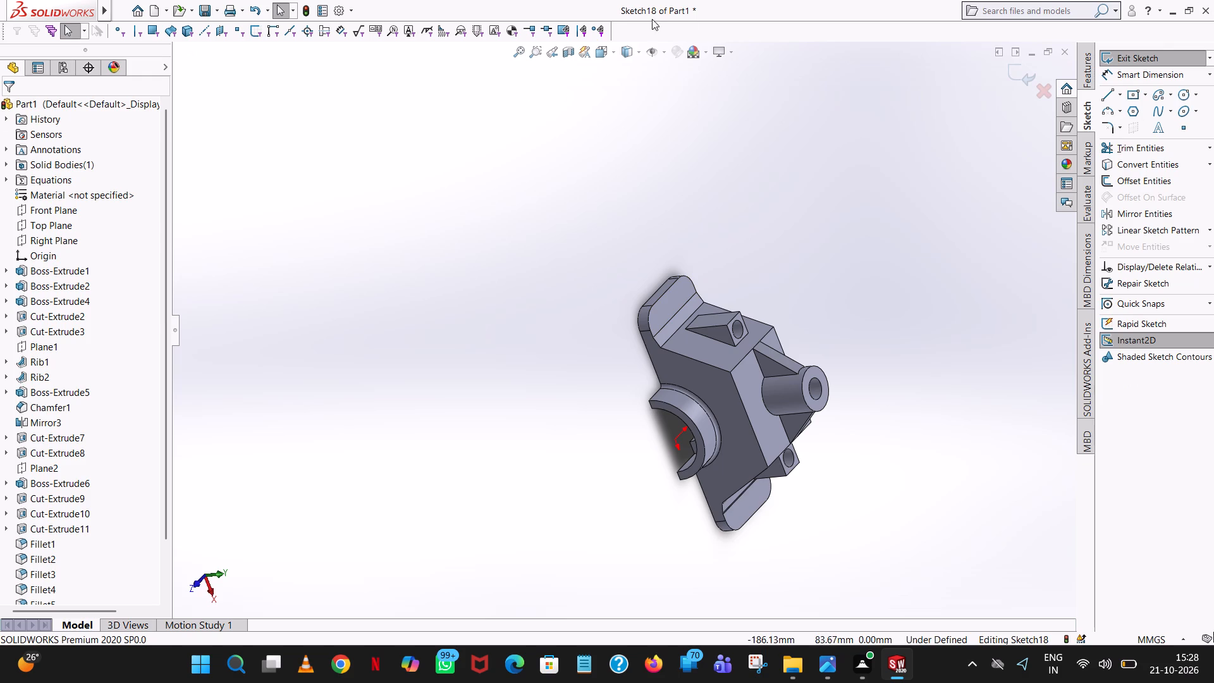
click(610, 50)
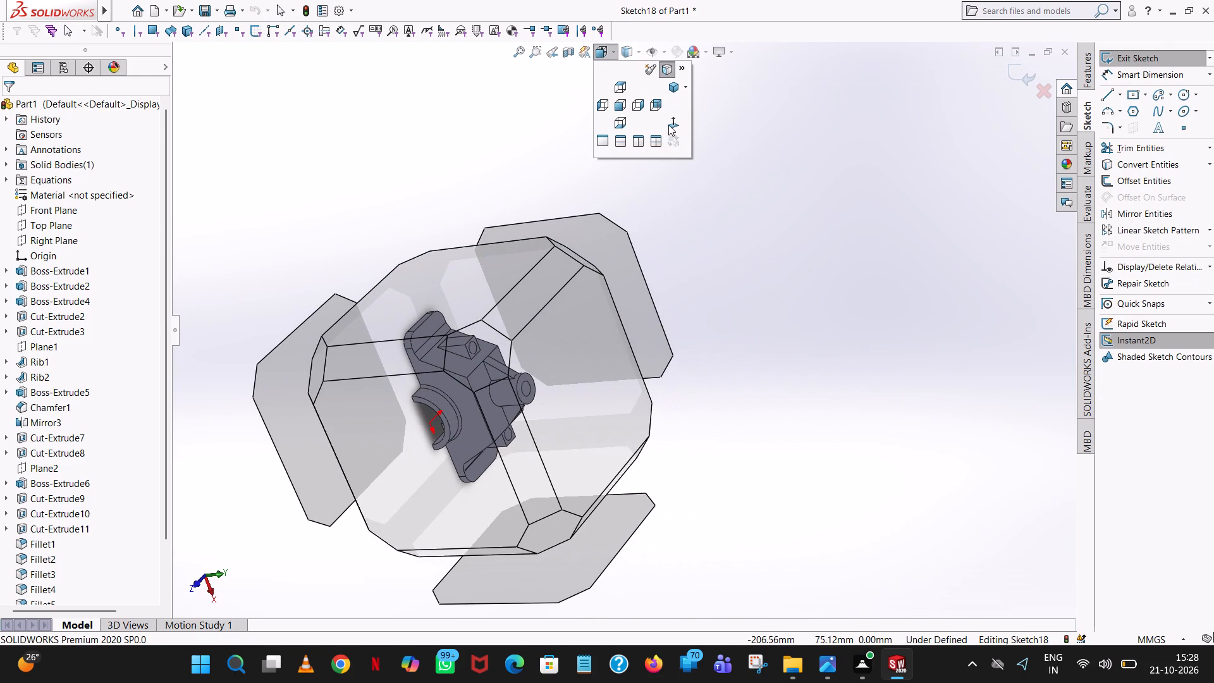
click(676, 122)
Sketch two circles of 5 mm radius on the +X foot, centred on the arc centres of its front and rear rounded corners.
scroll(870, 462, down, 7)
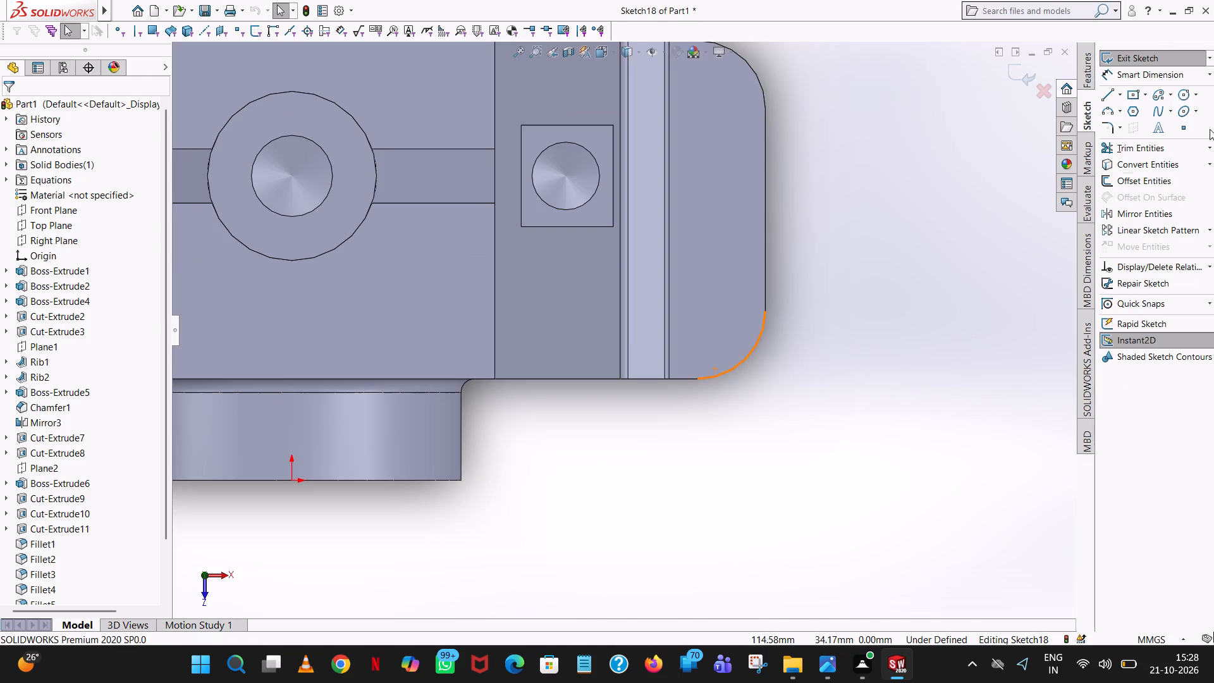
click(1183, 94)
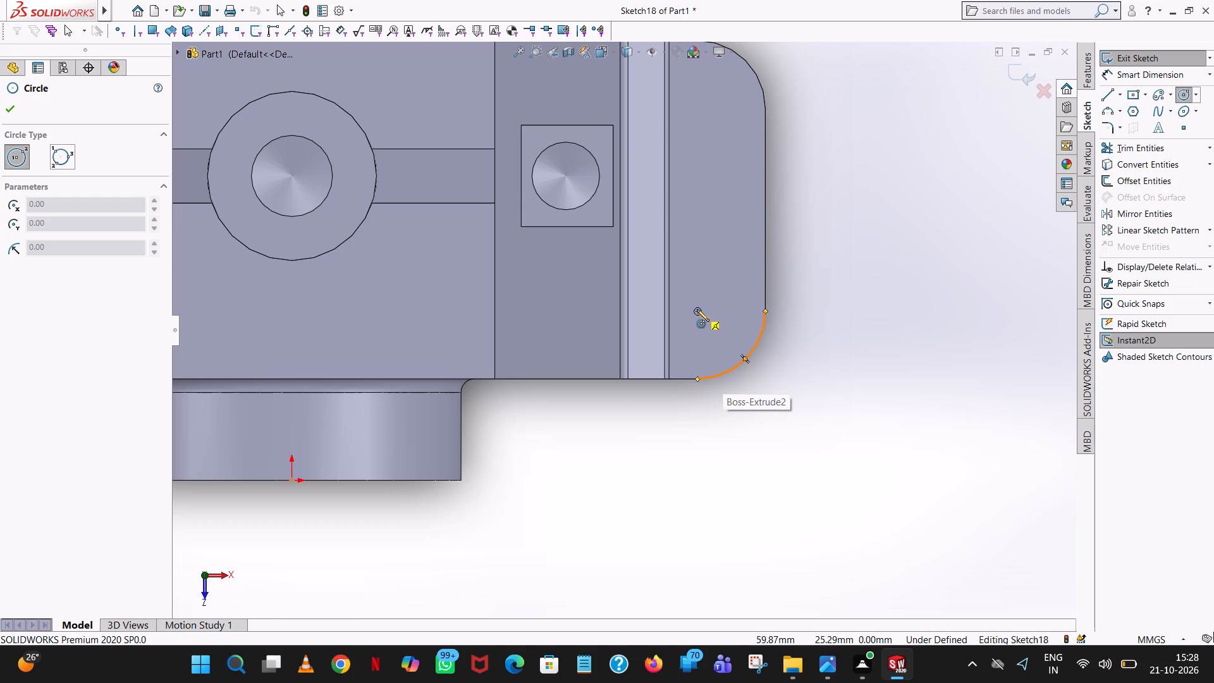
click(697, 309)
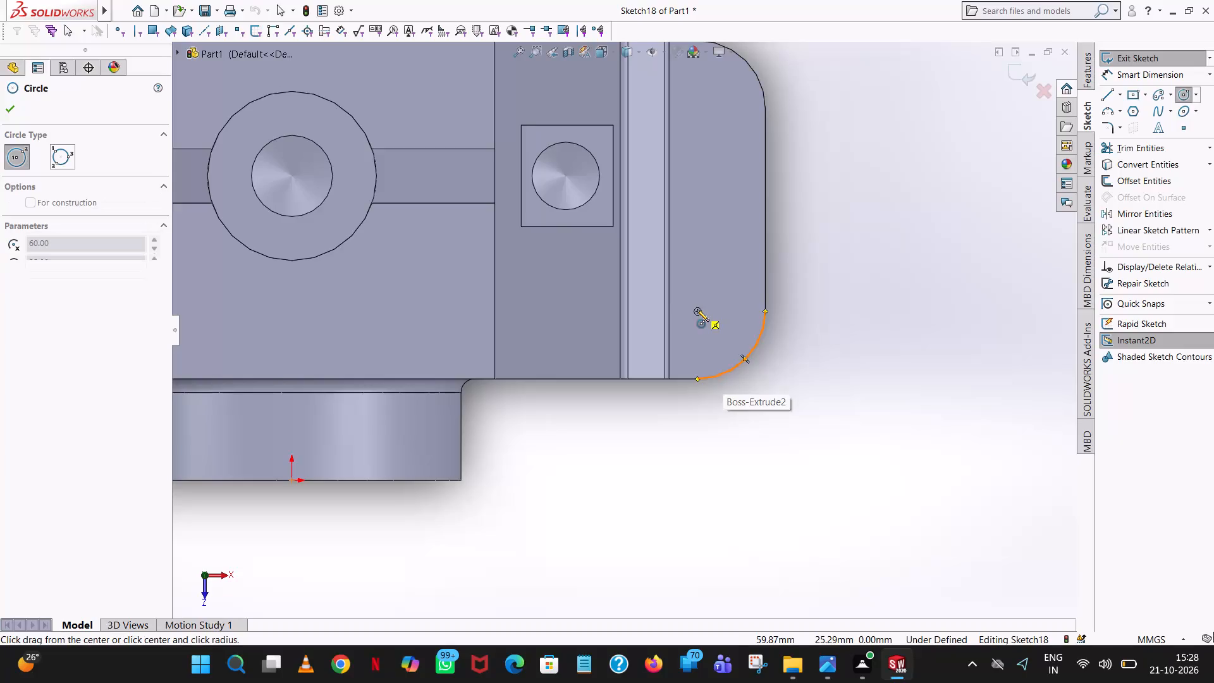
click(728, 283)
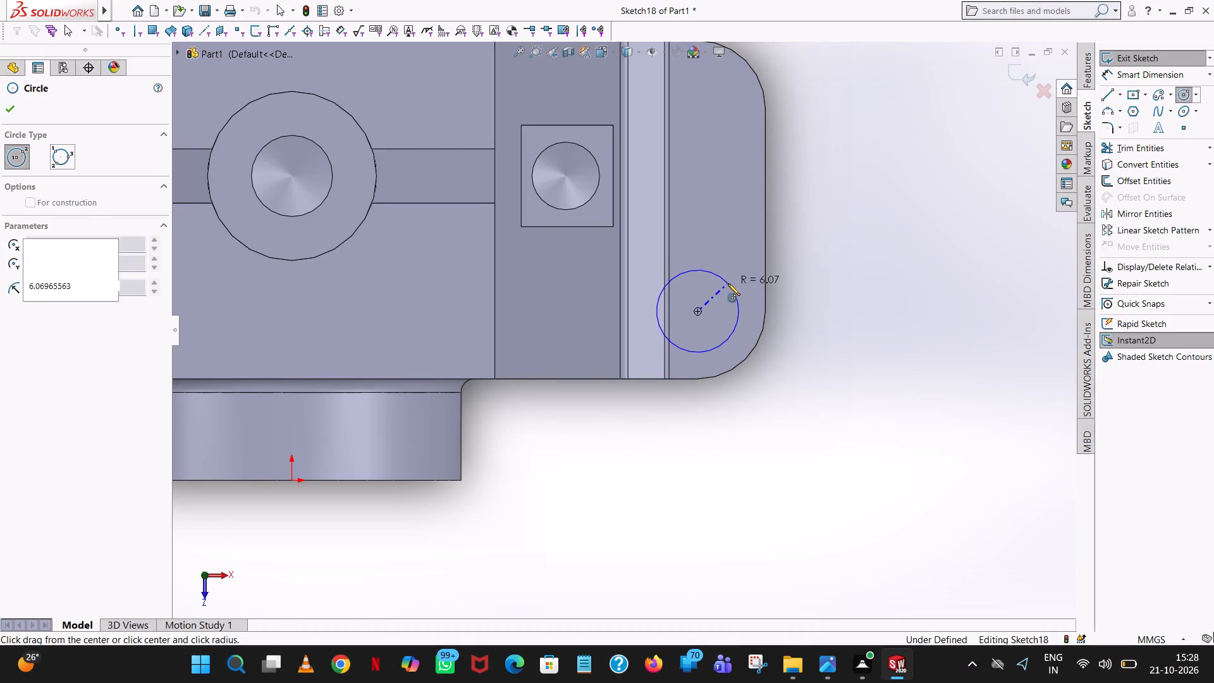
key(5)
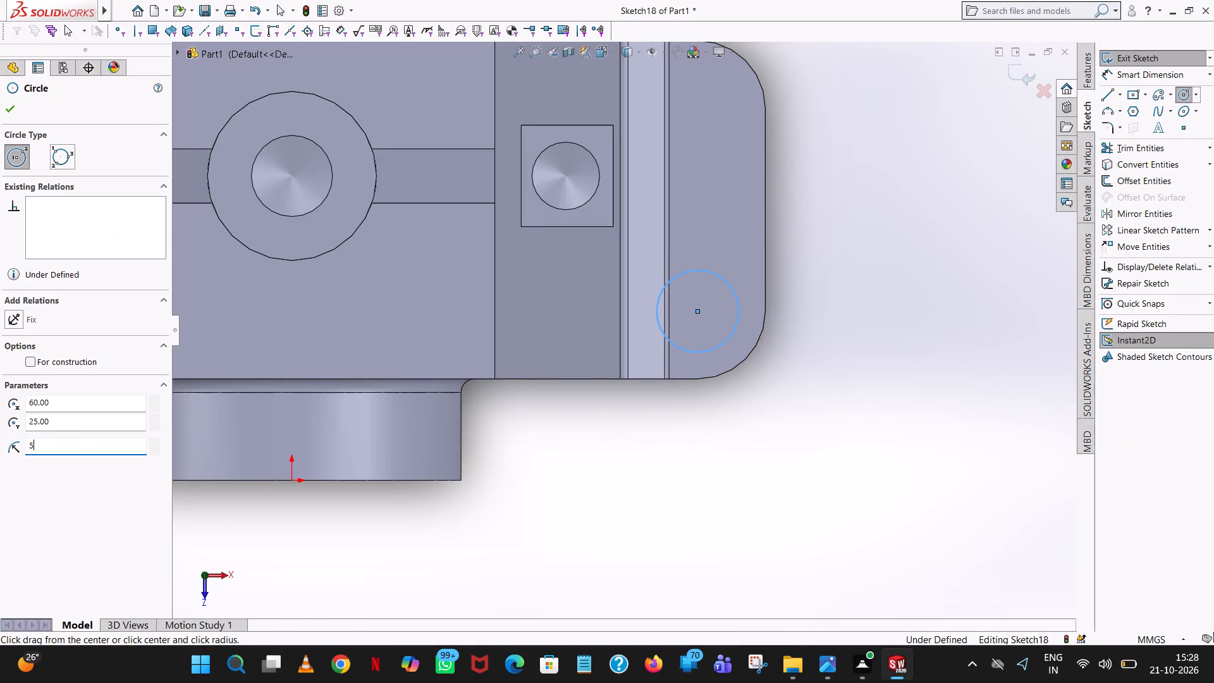
key(Return)
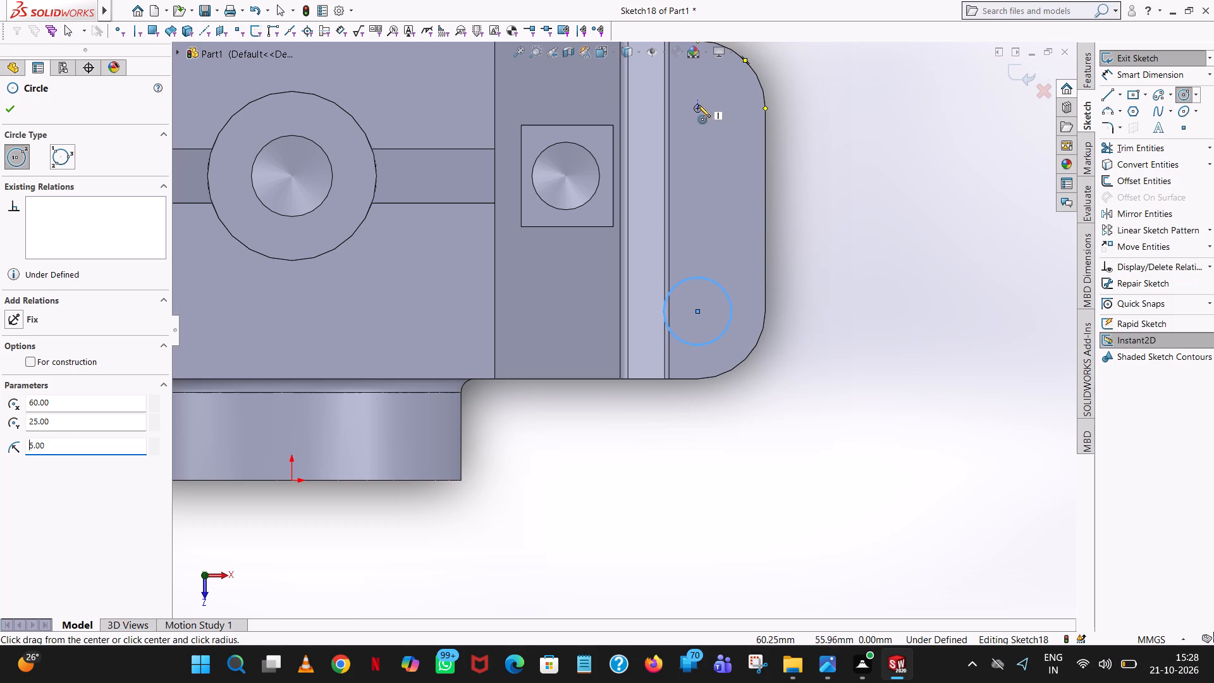
click(697, 106)
click(716, 84)
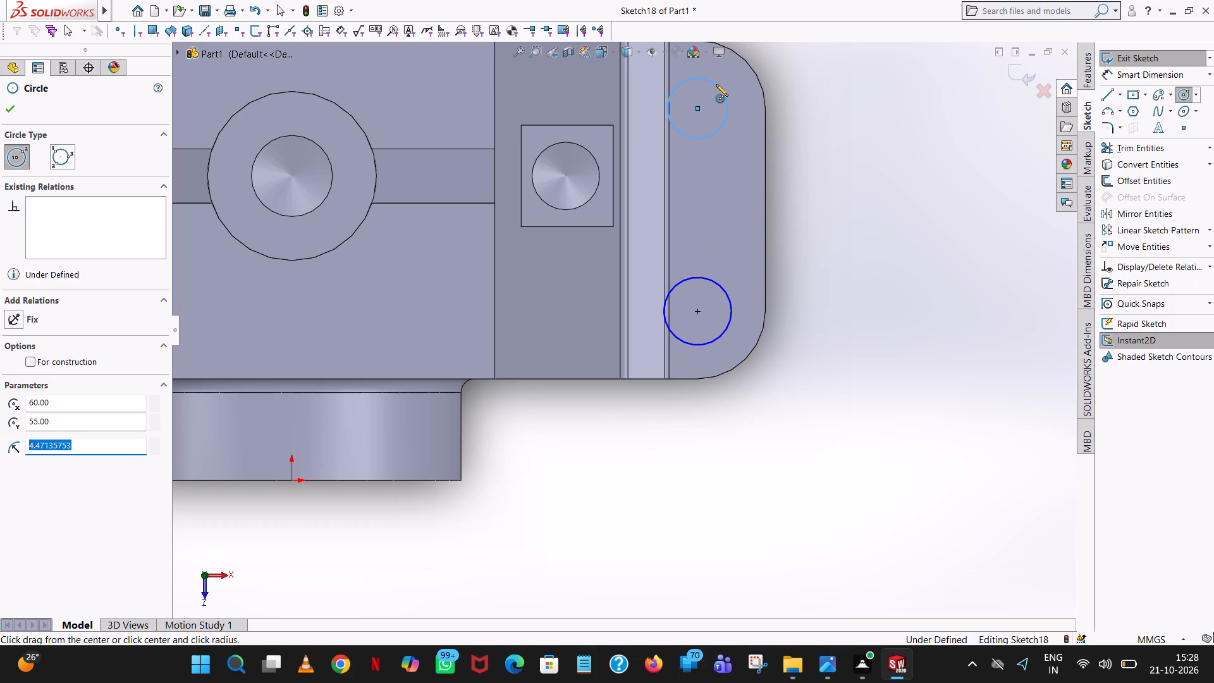
key(5)
key(Return)
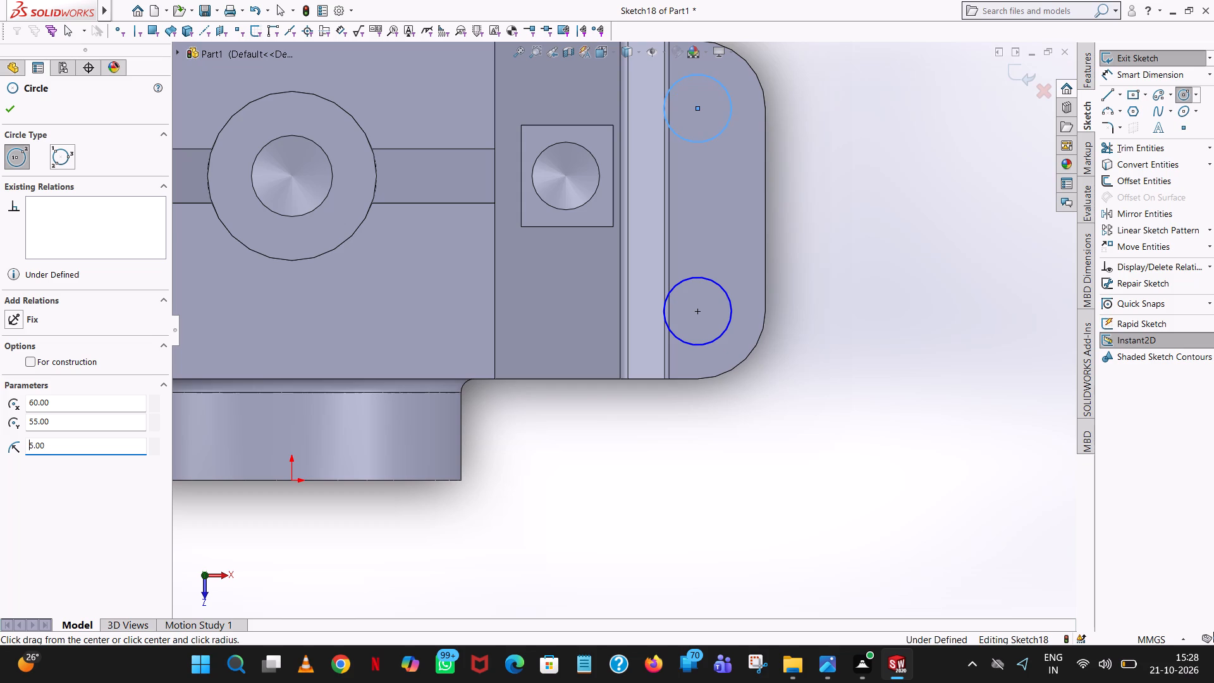
Sketch two circles of 5 mm radius on the -X foot, centred on the arc centres of its front and rear rounded corners.
scroll(217, 276, up, 5)
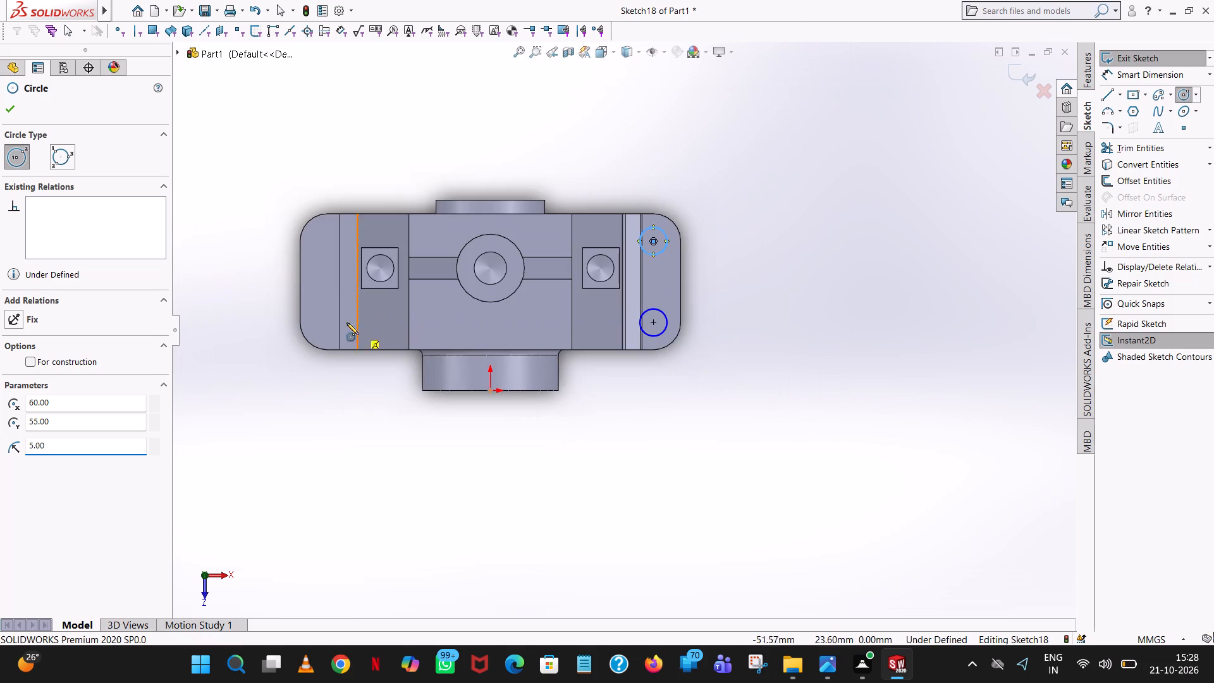
scroll(344, 325, down, 7)
scroll(439, 366, down, 6)
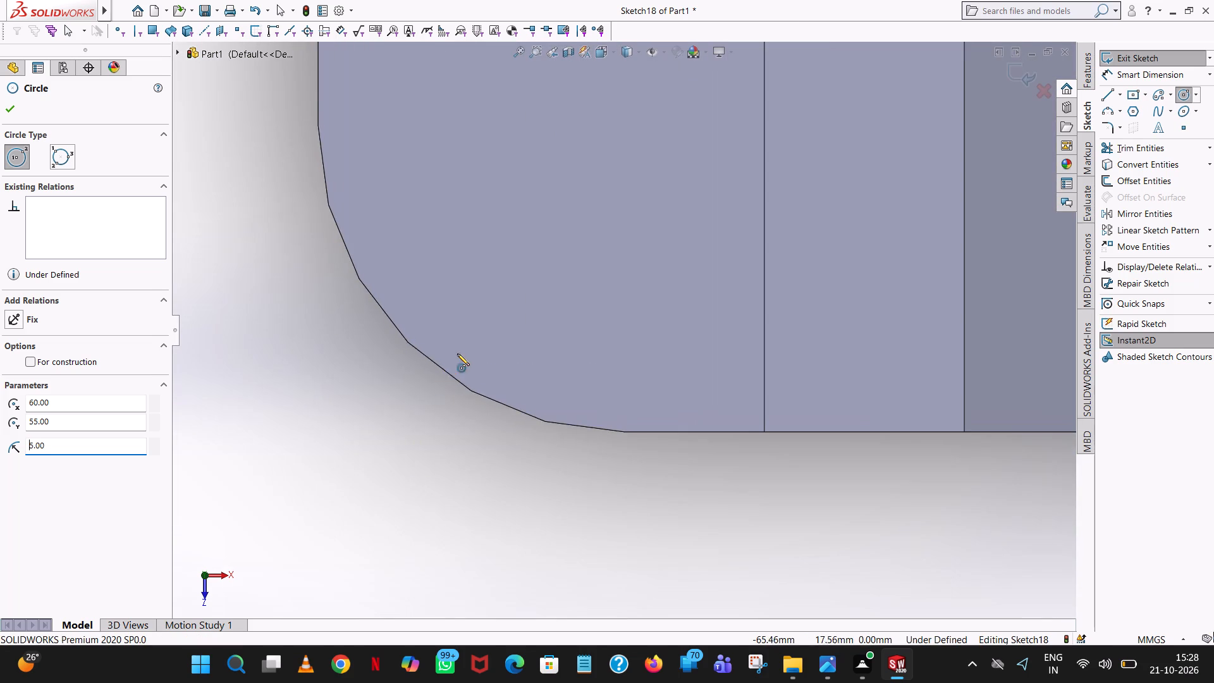
scroll(441, 367, up, 5)
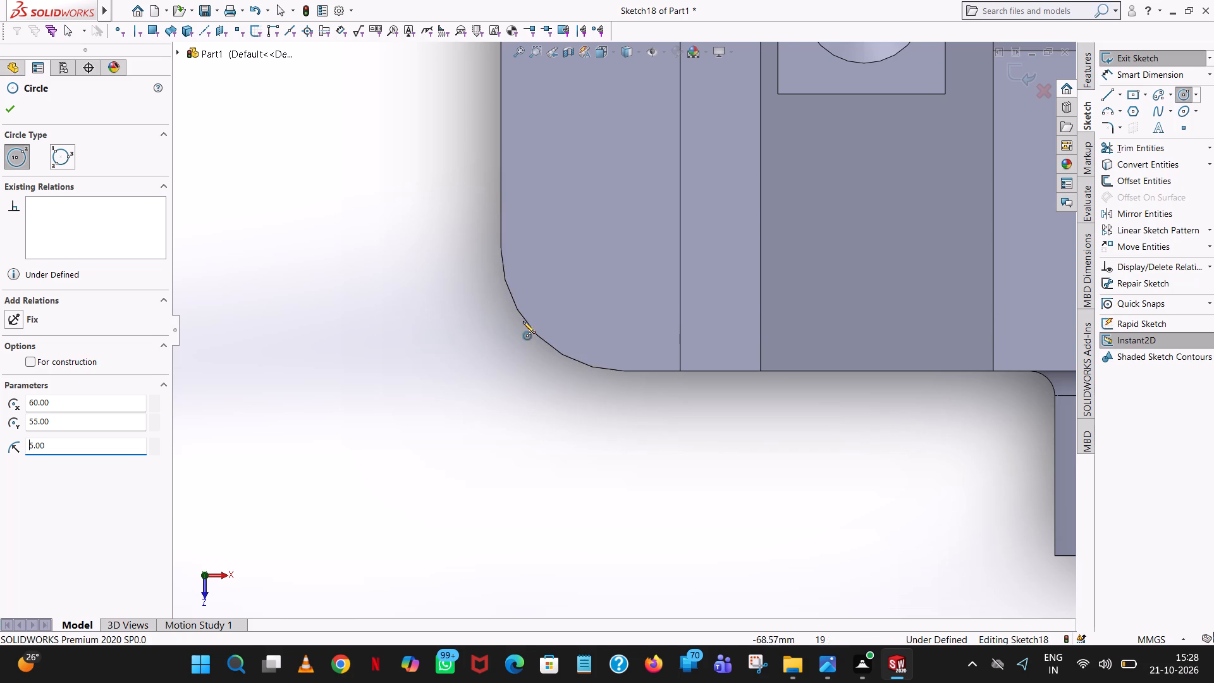
click(623, 248)
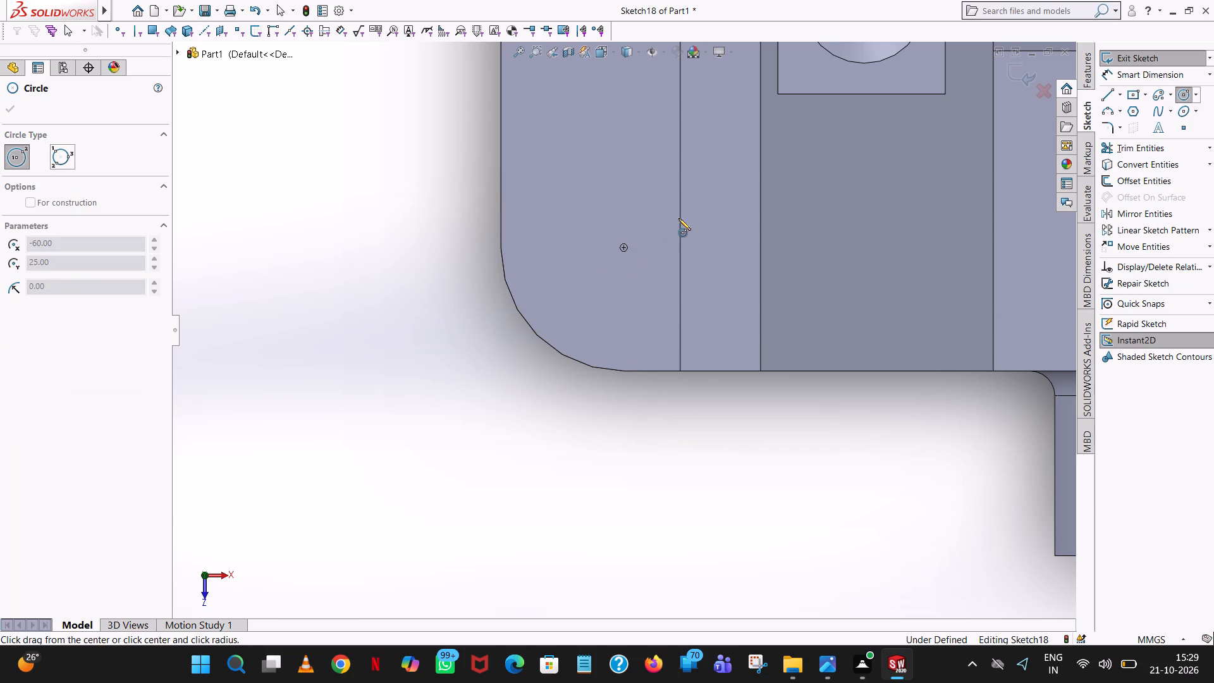
click(689, 223)
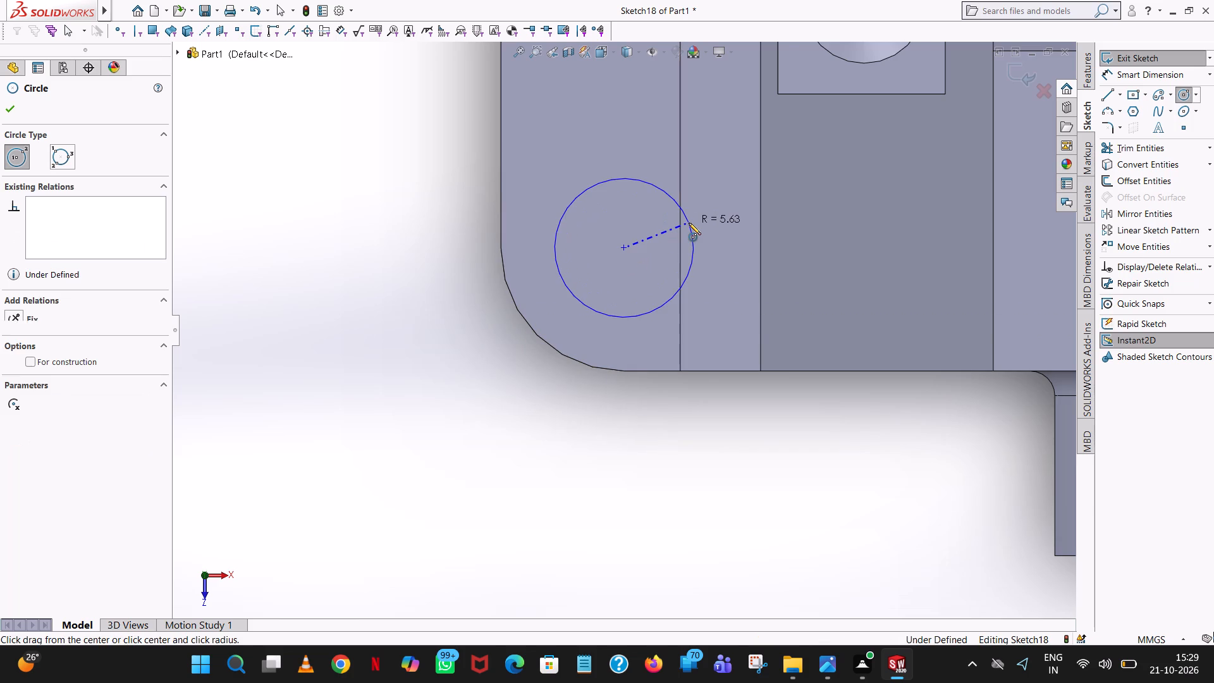
key(5)
key(Return)
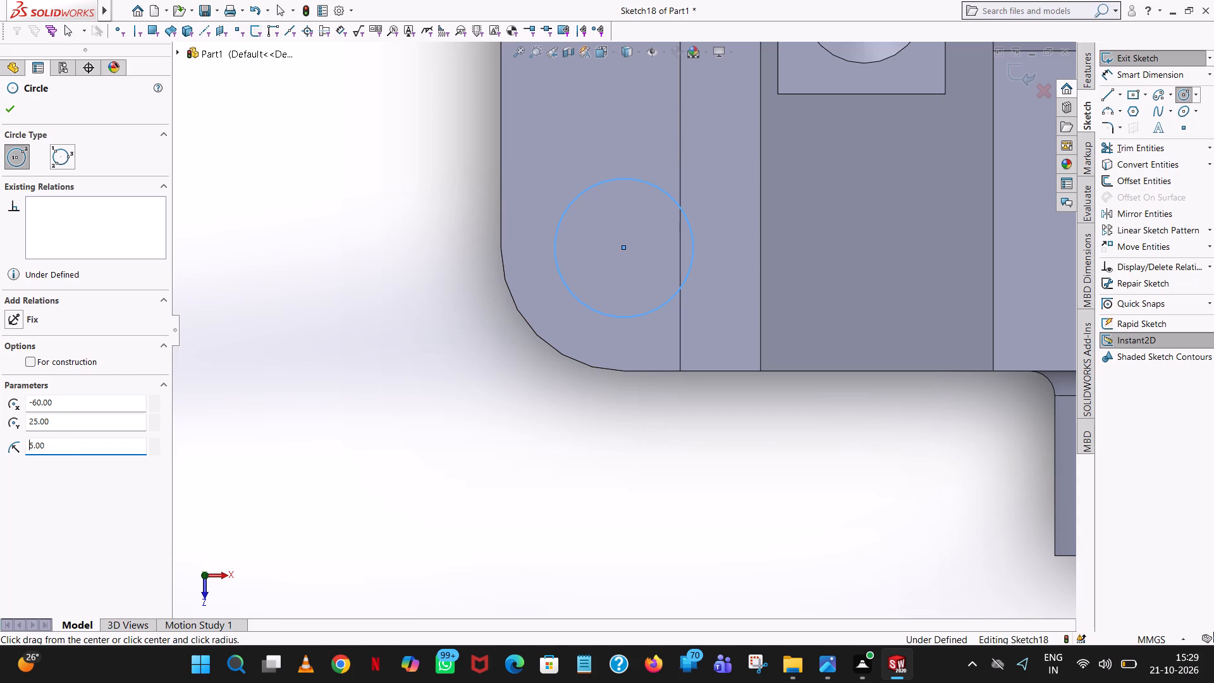
scroll(689, 223, up, 7)
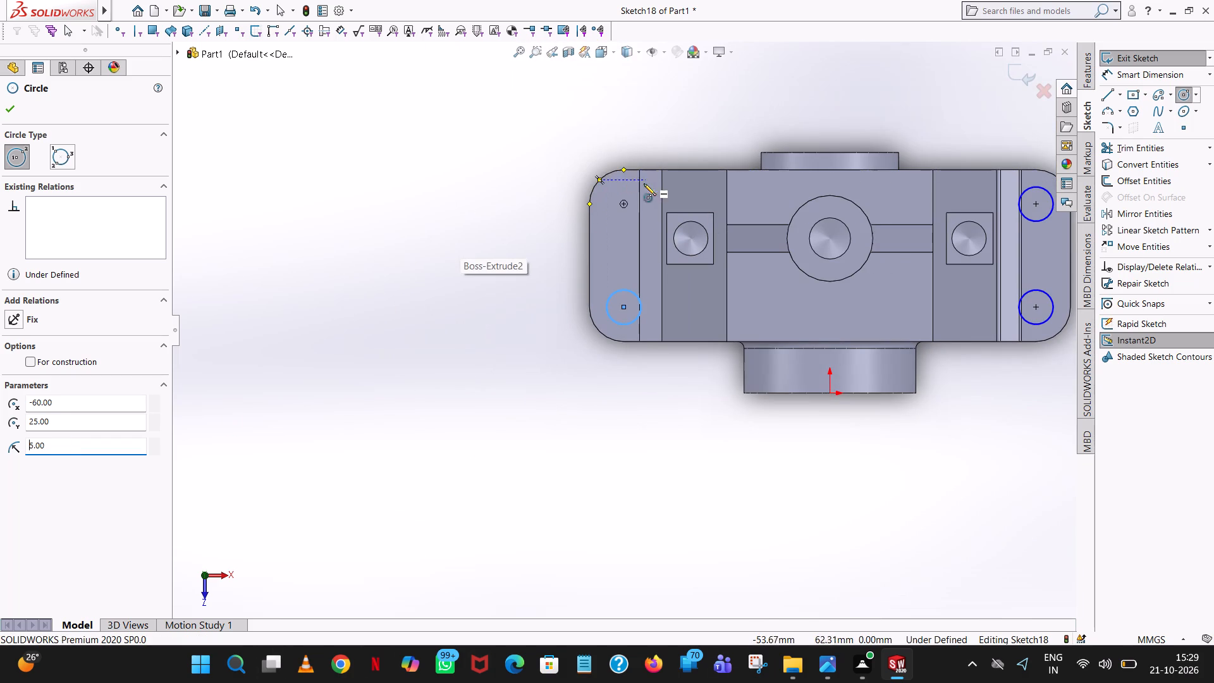
click(622, 204)
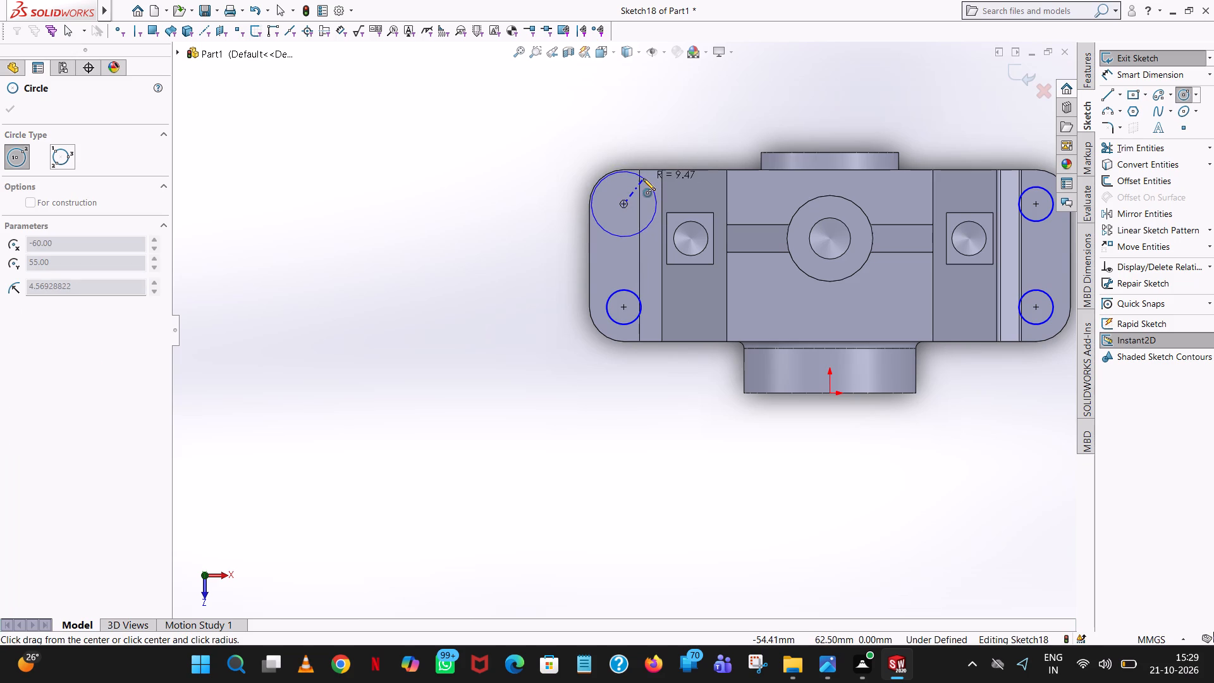
click(653, 200)
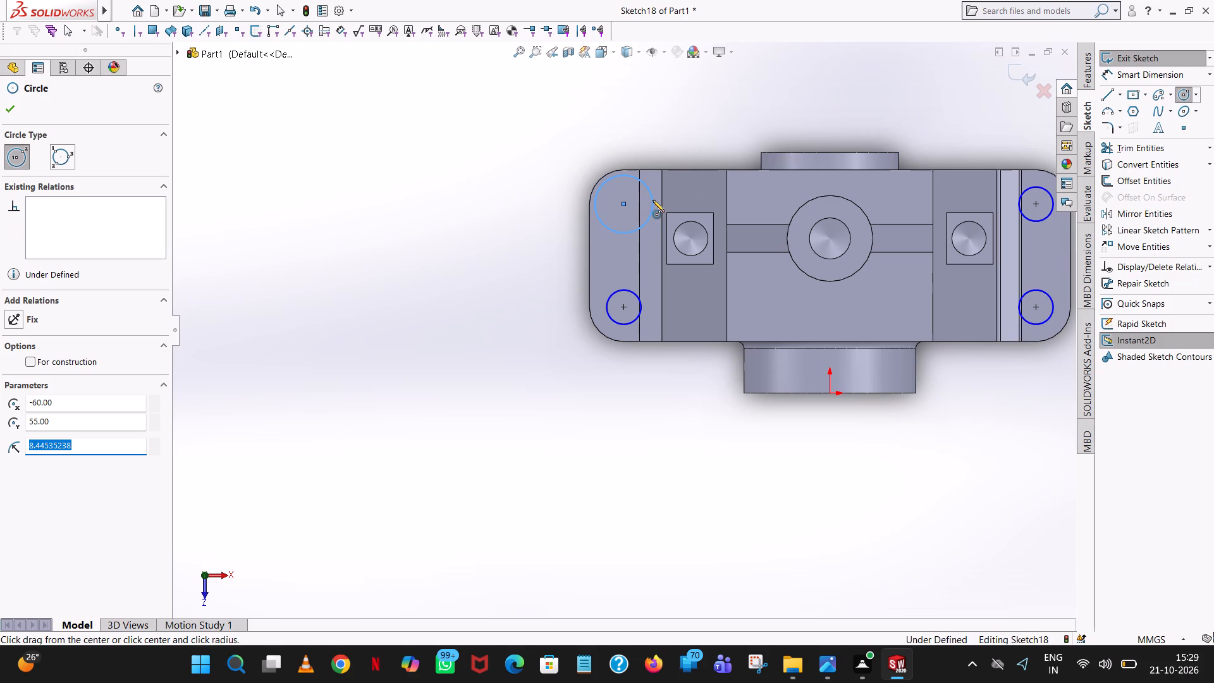
key(5)
key(Return)
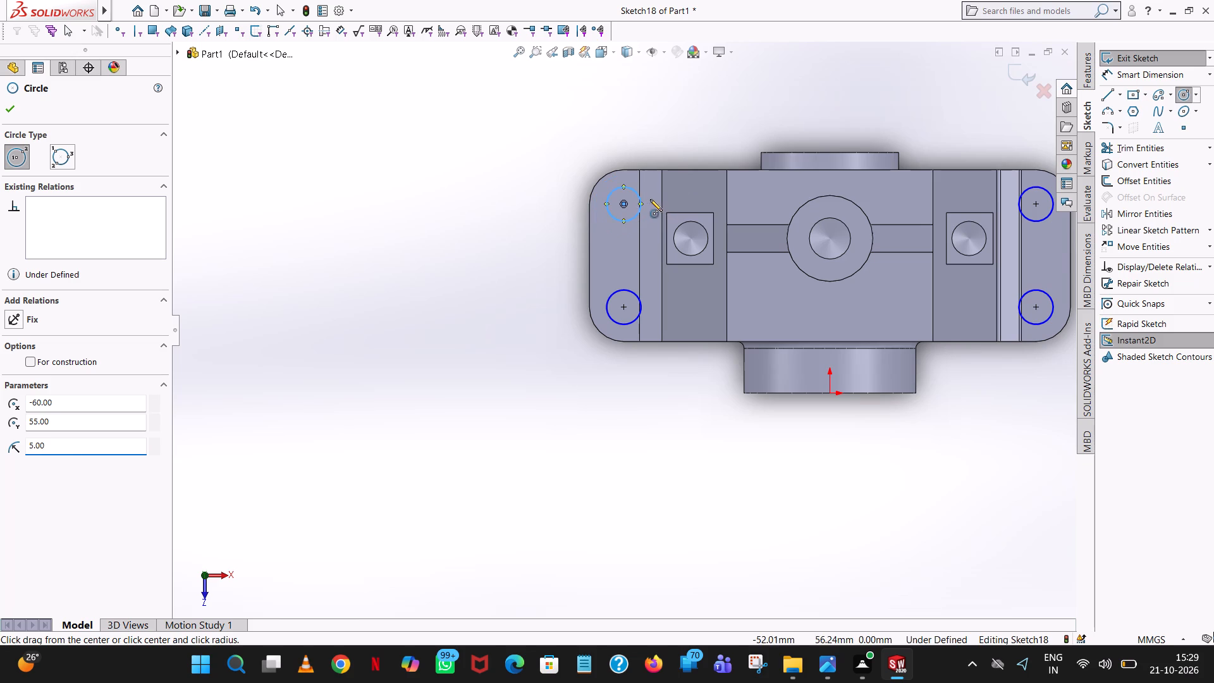
click(4, 106)
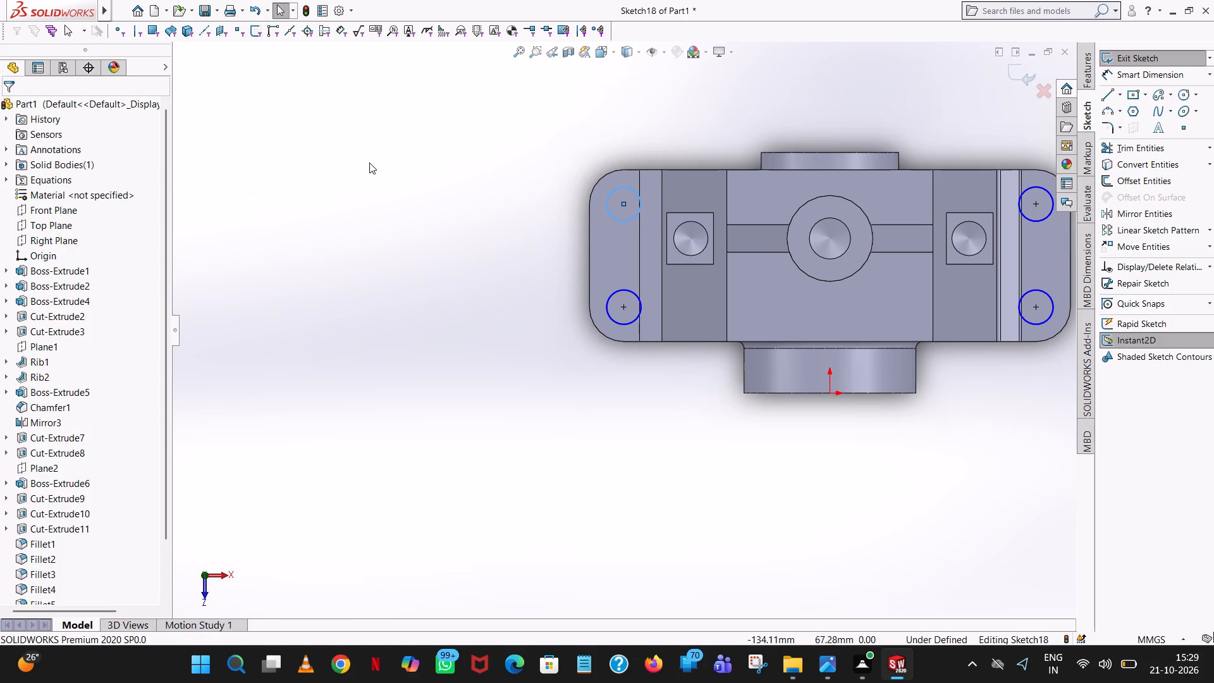
click(371, 163)
Dimension the front and rear hole circles on the +X foot at 10 mm diameter each.
scroll(787, 255, up, 5)
scroll(782, 301, down, 3)
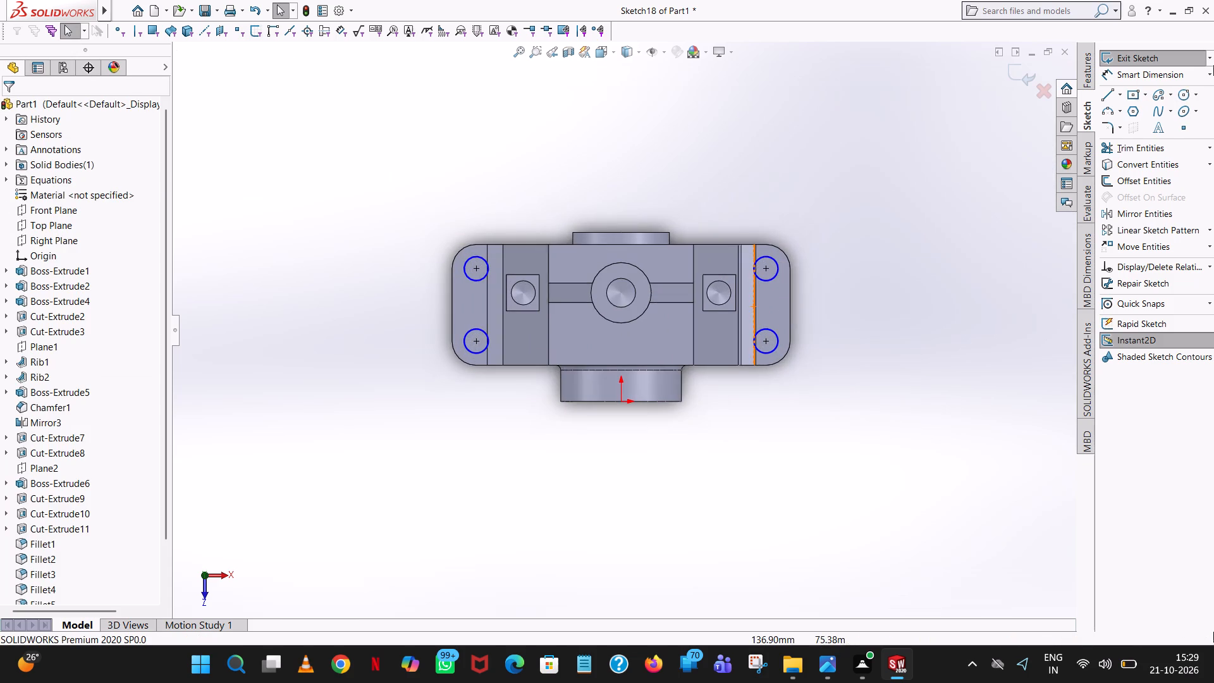
click(1123, 78)
click(766, 257)
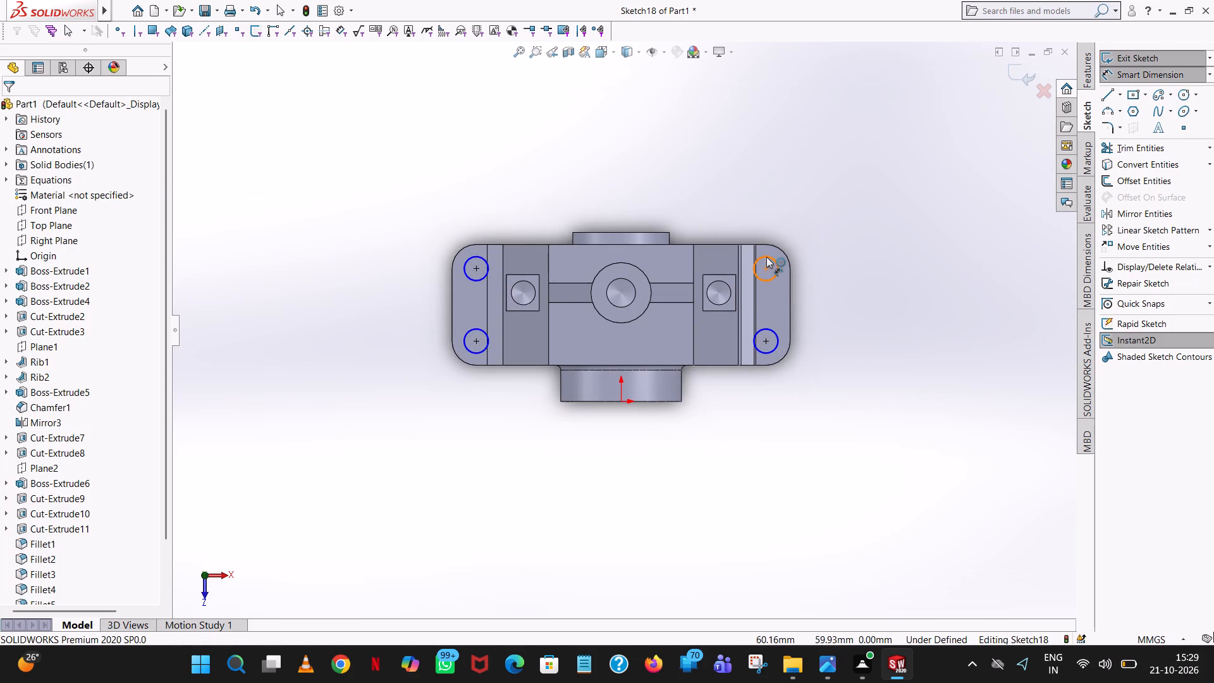
click(874, 195)
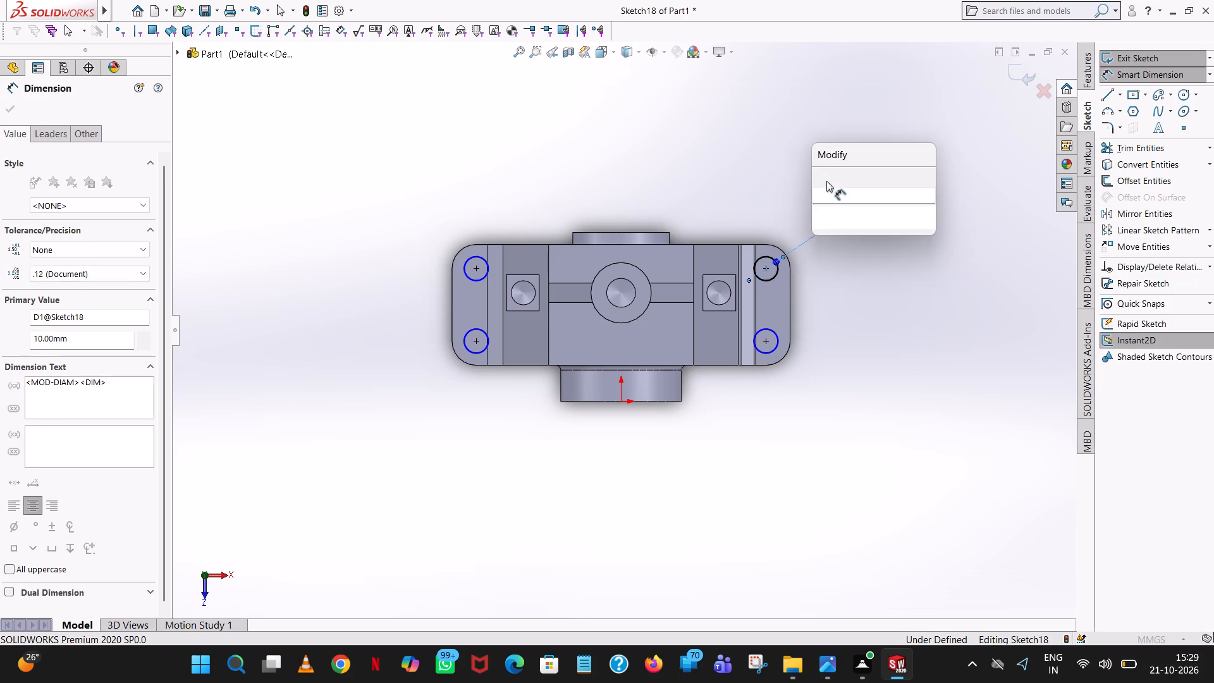
click(819, 176)
click(670, 170)
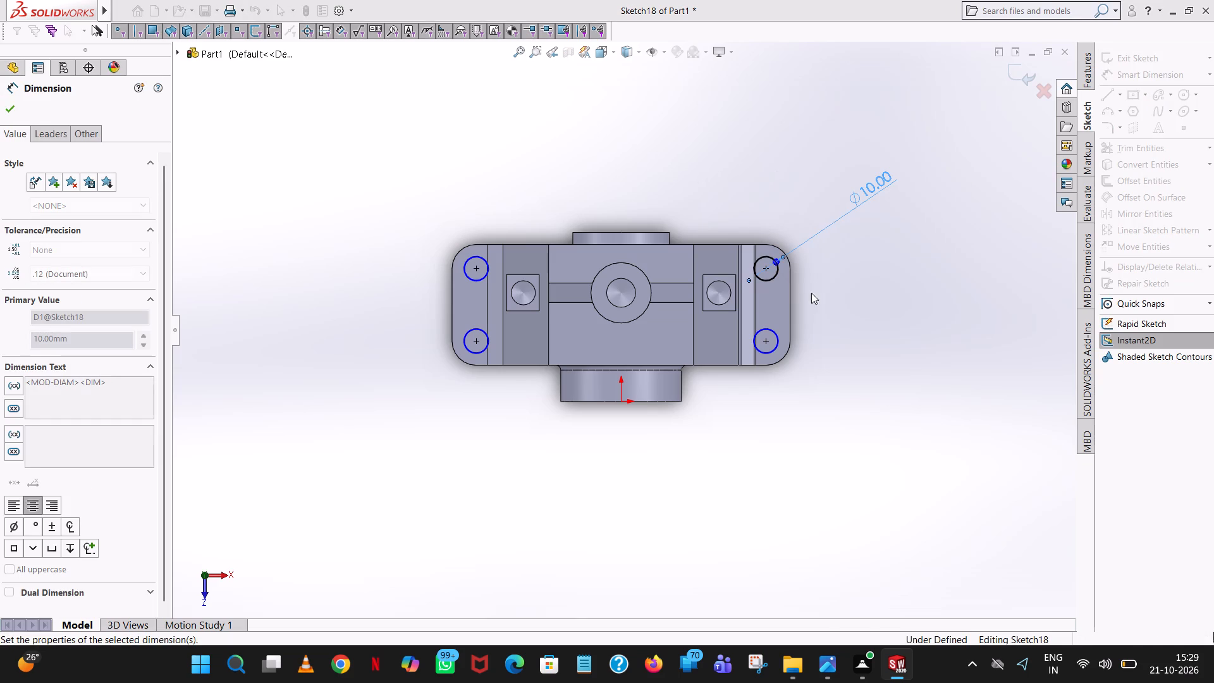
click(774, 350)
click(919, 359)
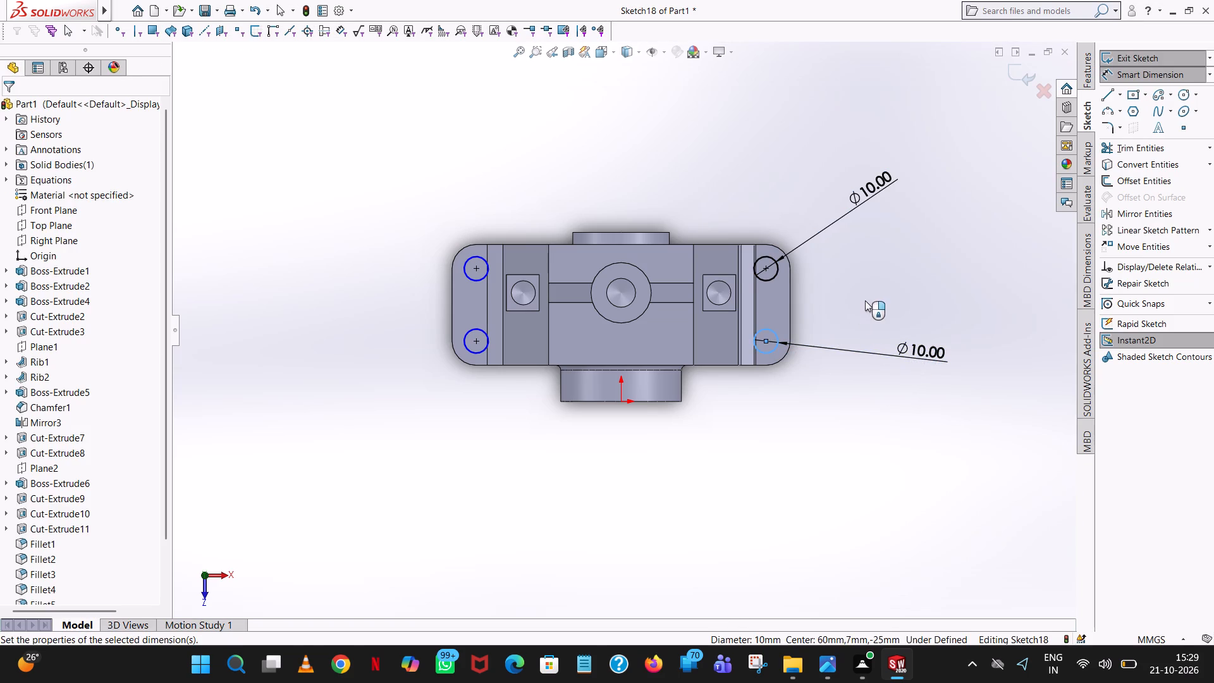
click(860, 335)
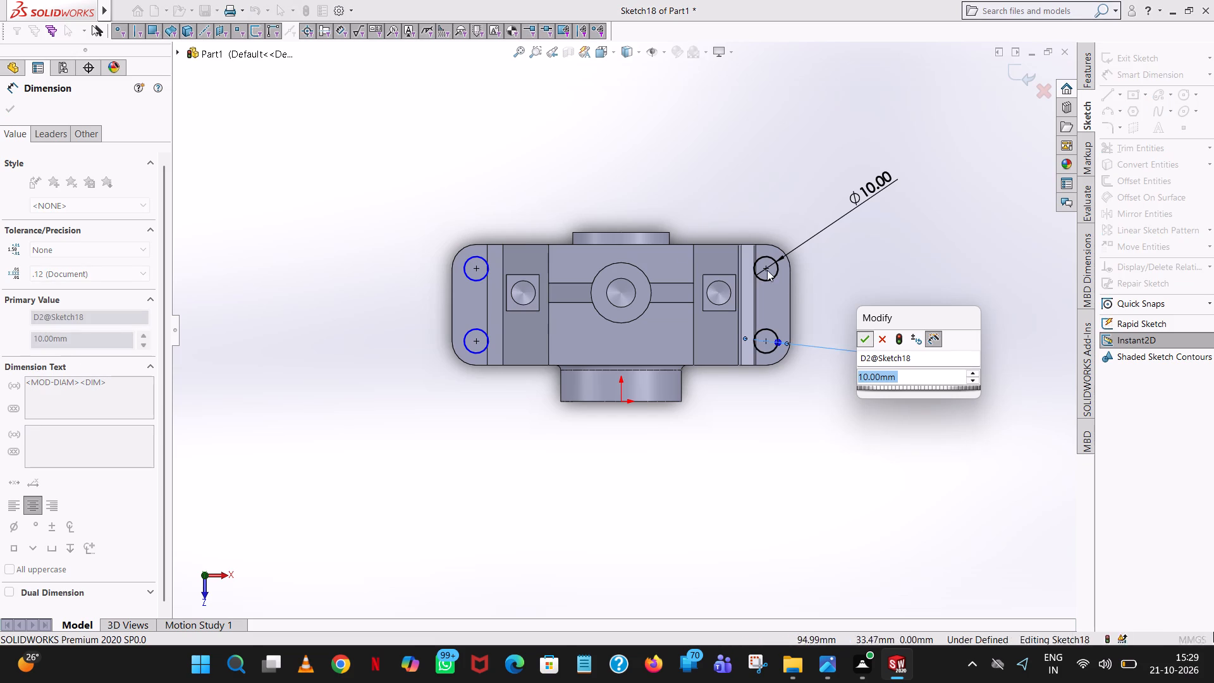
click(507, 169)
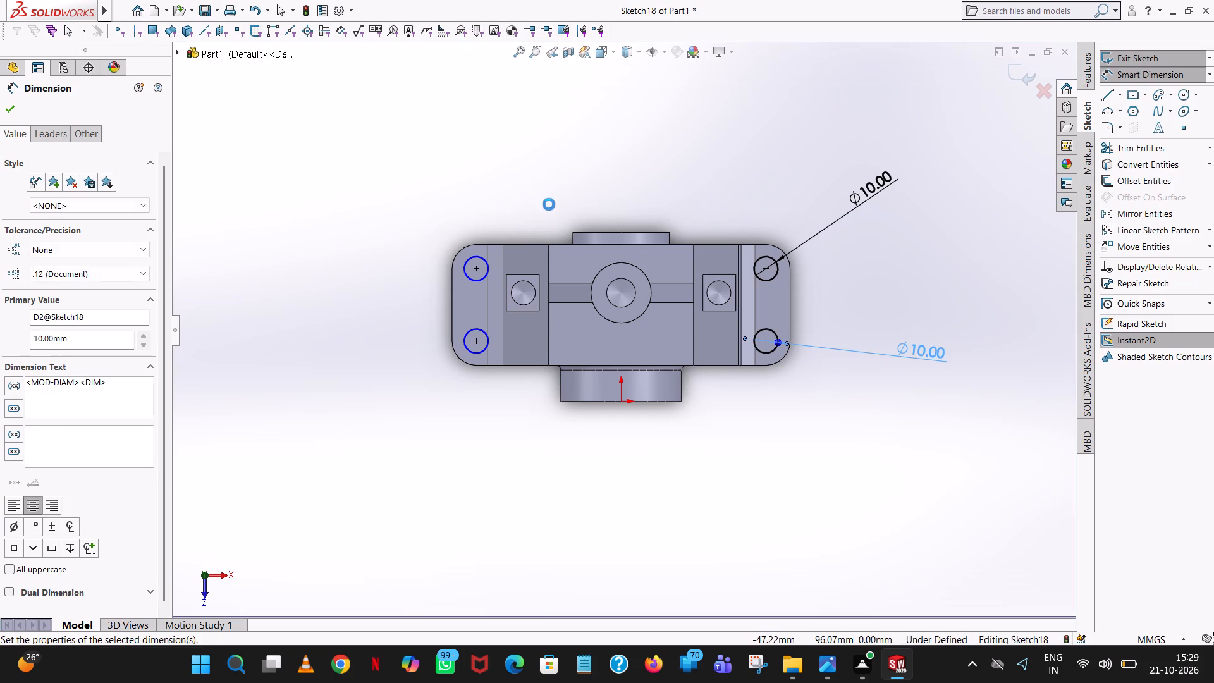
Dimension the rear and front hole circles on the -X foot at 10 mm diameter each.
click(463, 274)
click(329, 184)
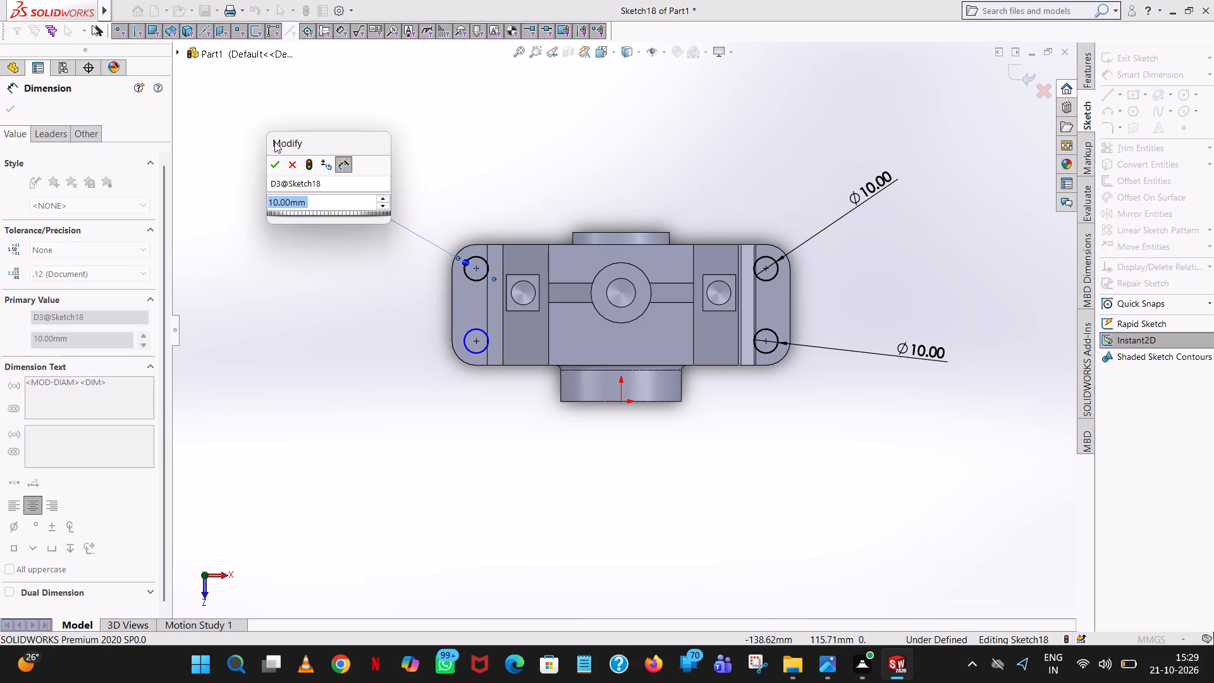
click(271, 163)
click(379, 305)
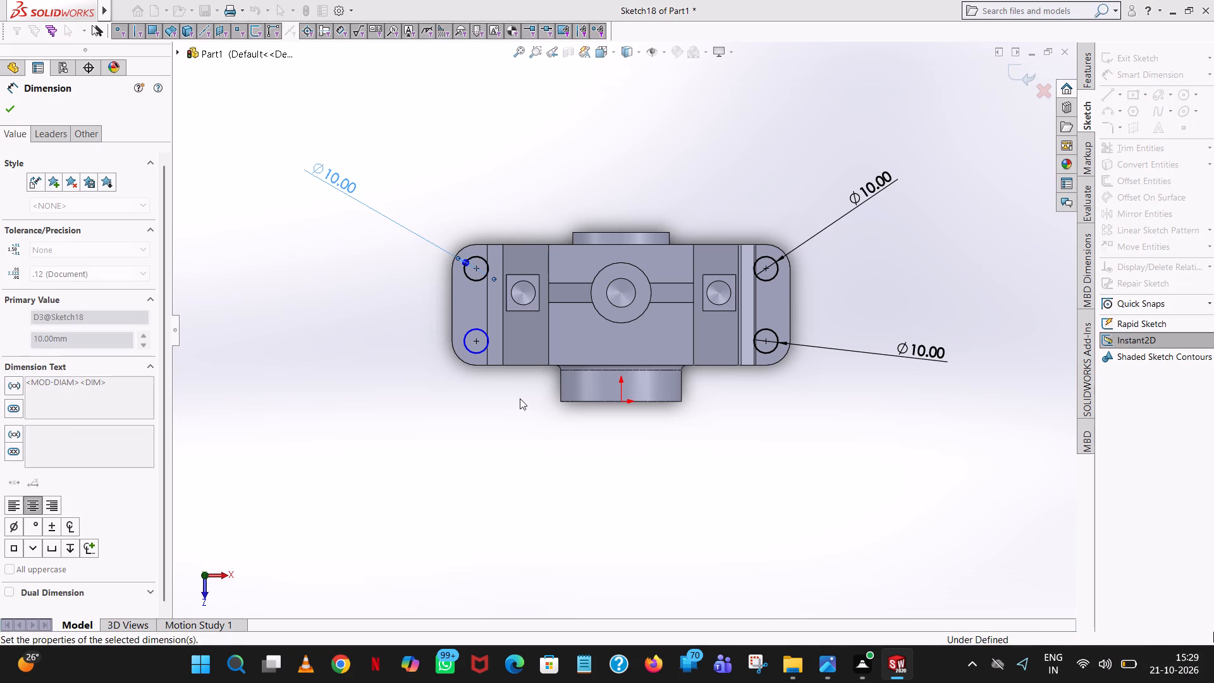
click(463, 345)
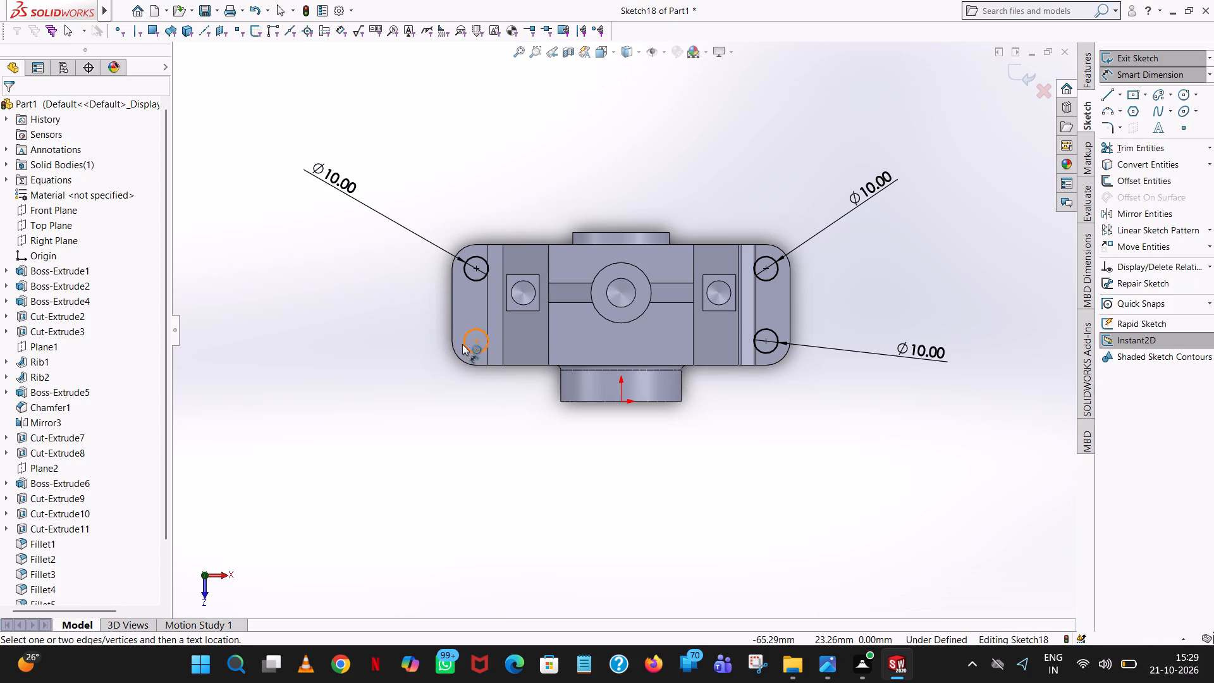
click(271, 341)
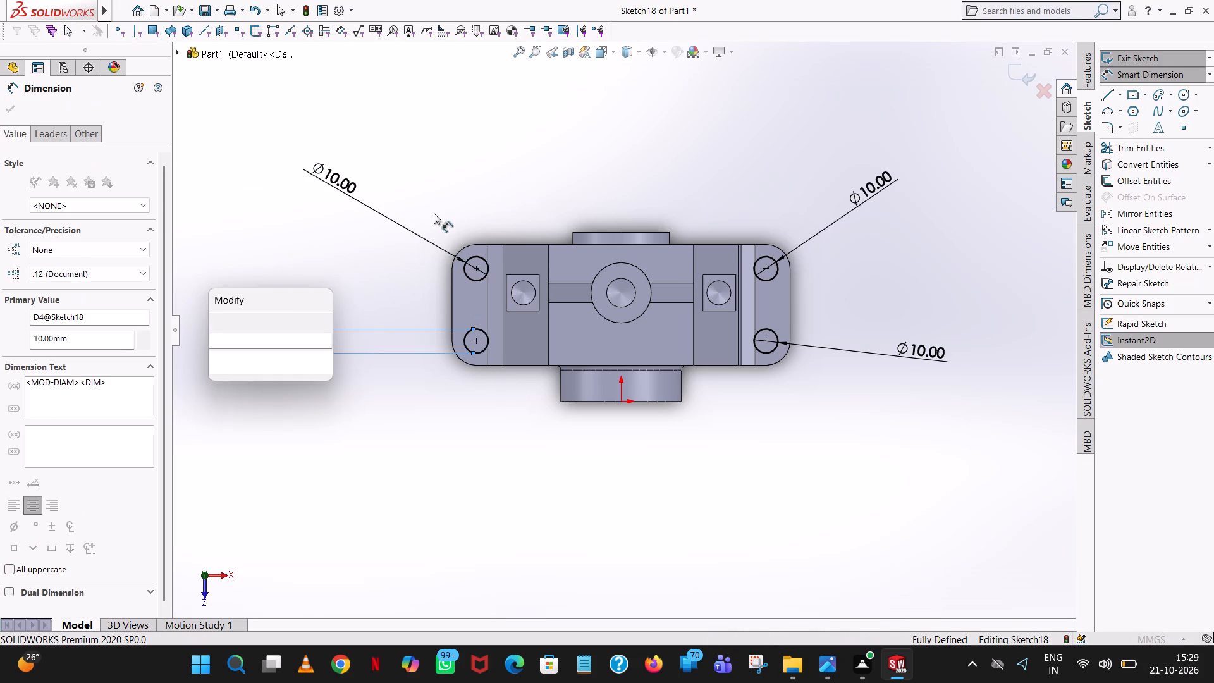
click(213, 323)
click(540, 126)
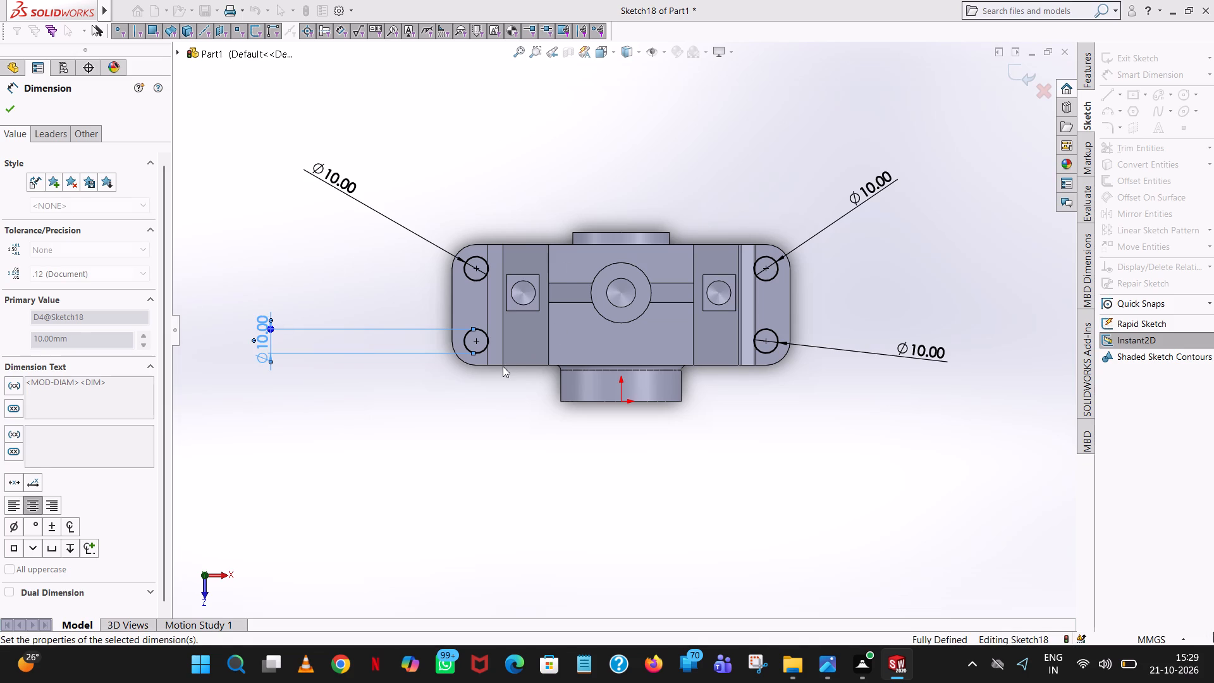
Cut the four corner circles down through the base feet with a Blind Extruded Cut, 29 mm deep.
scroll(642, 407, down, 2)
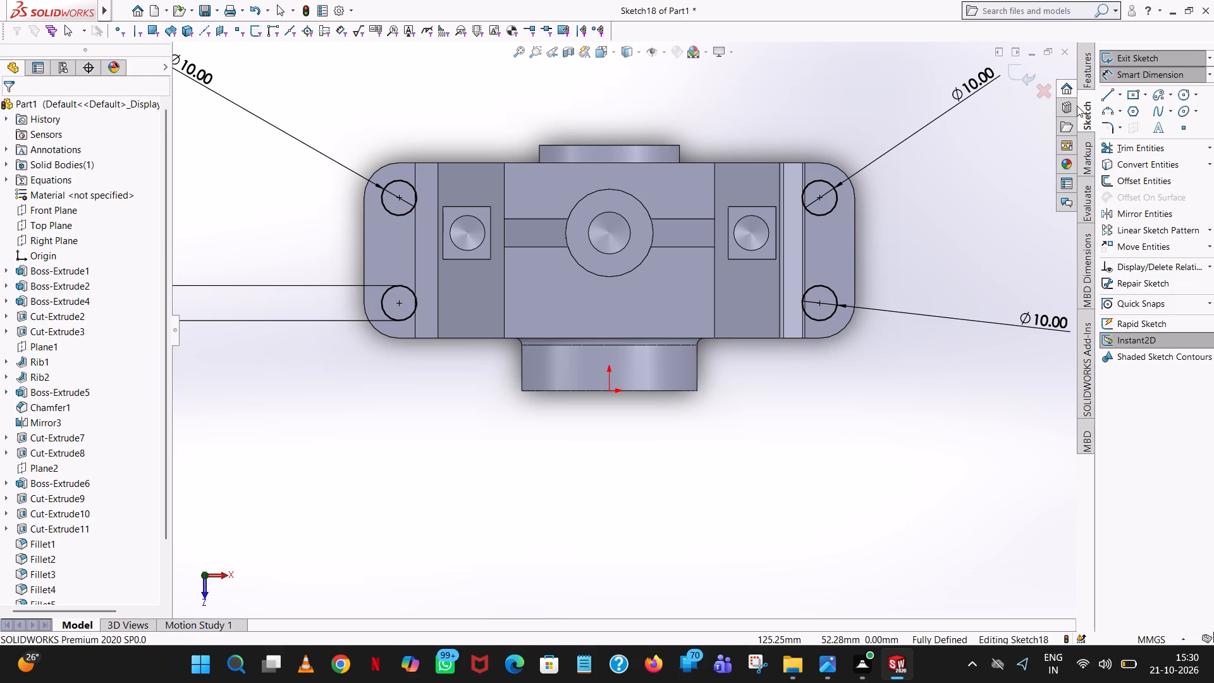
click(1088, 61)
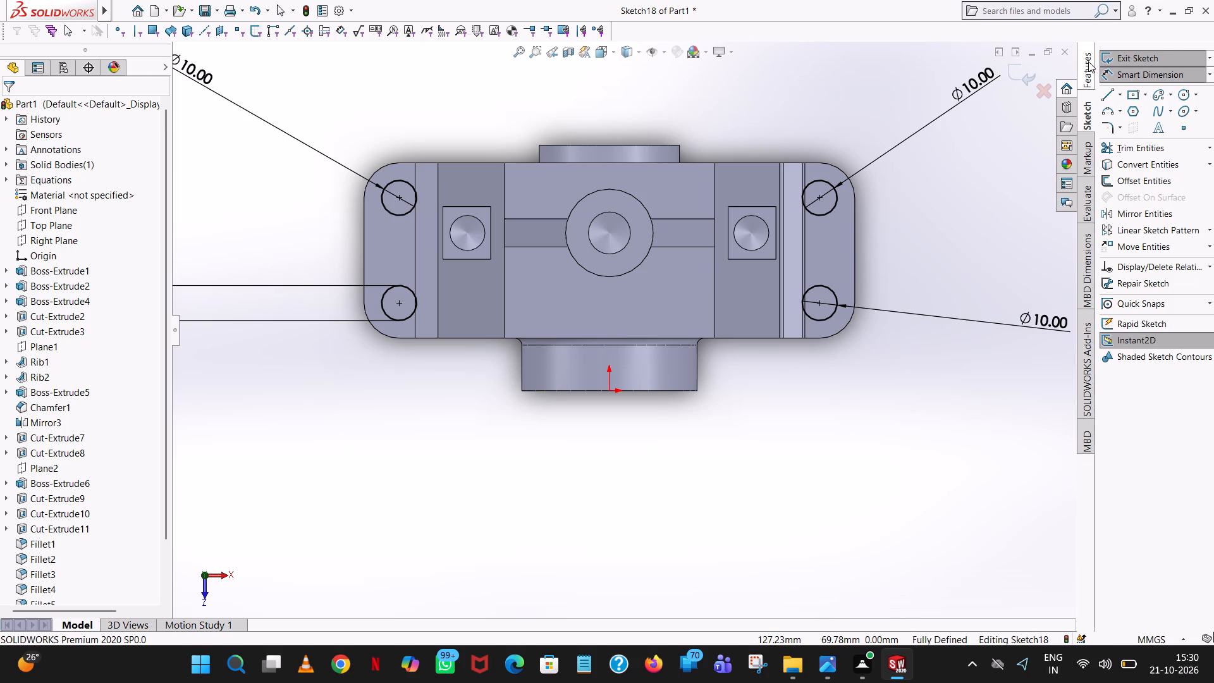
click(1124, 145)
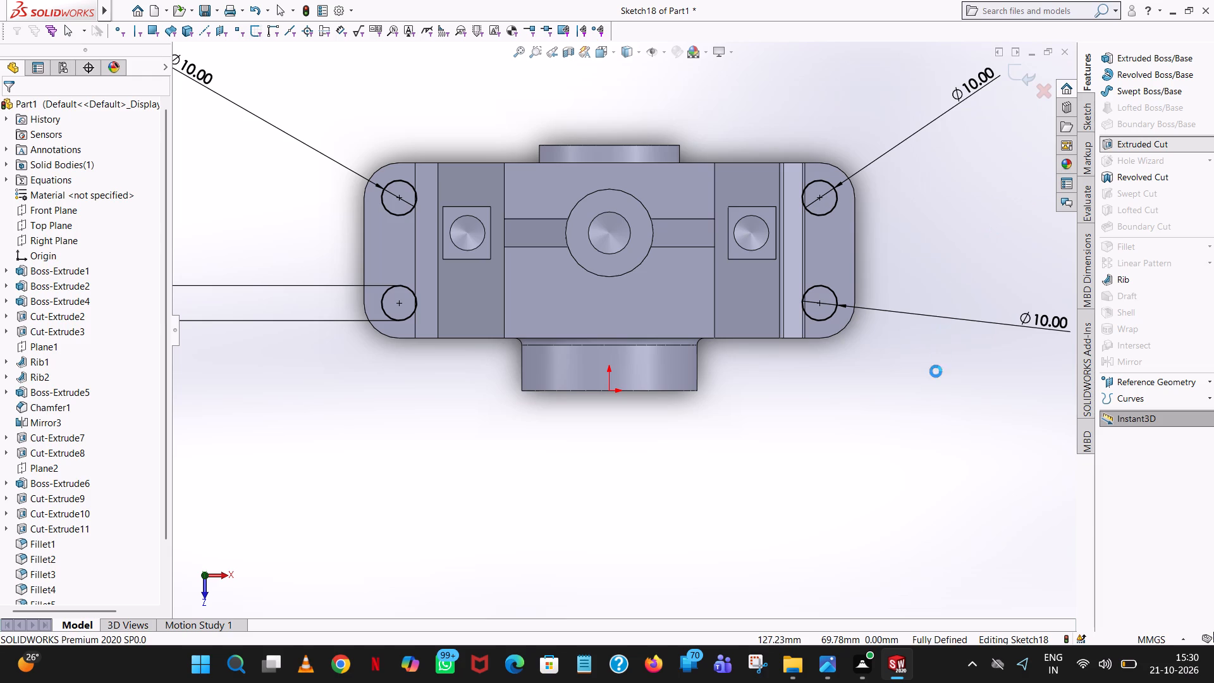
middle_drag(941, 420, 931, 273)
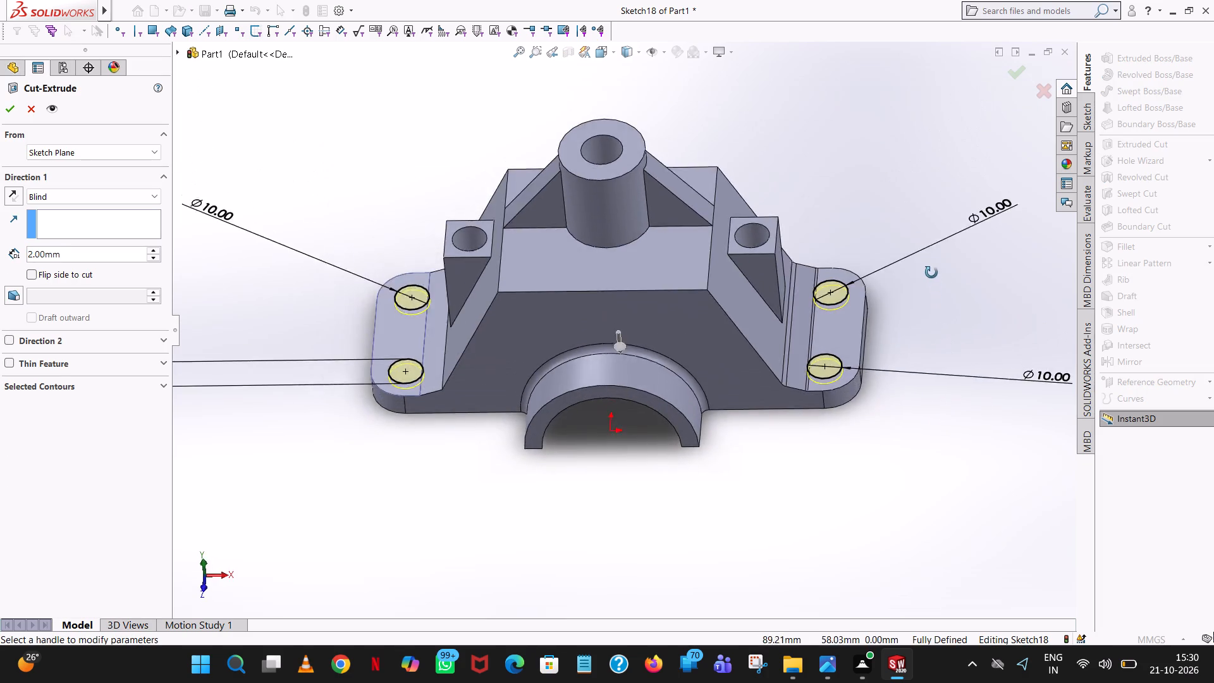
middle_drag(931, 273, 975, 166)
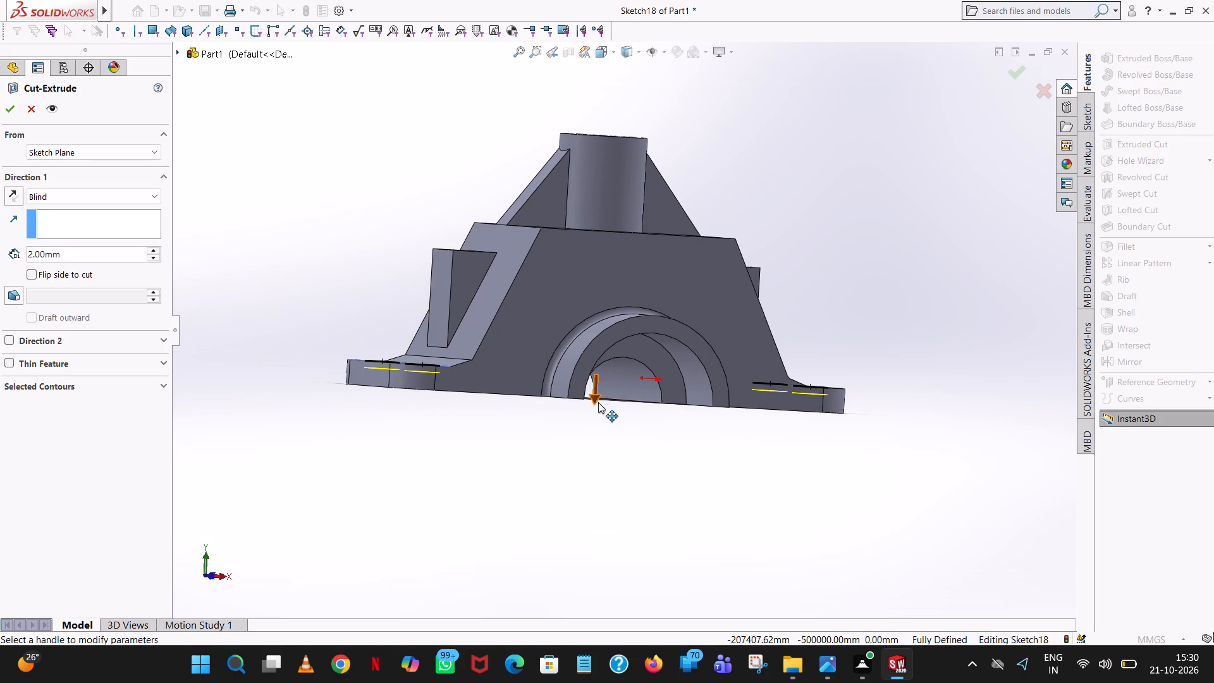
drag(598, 402, 579, 477)
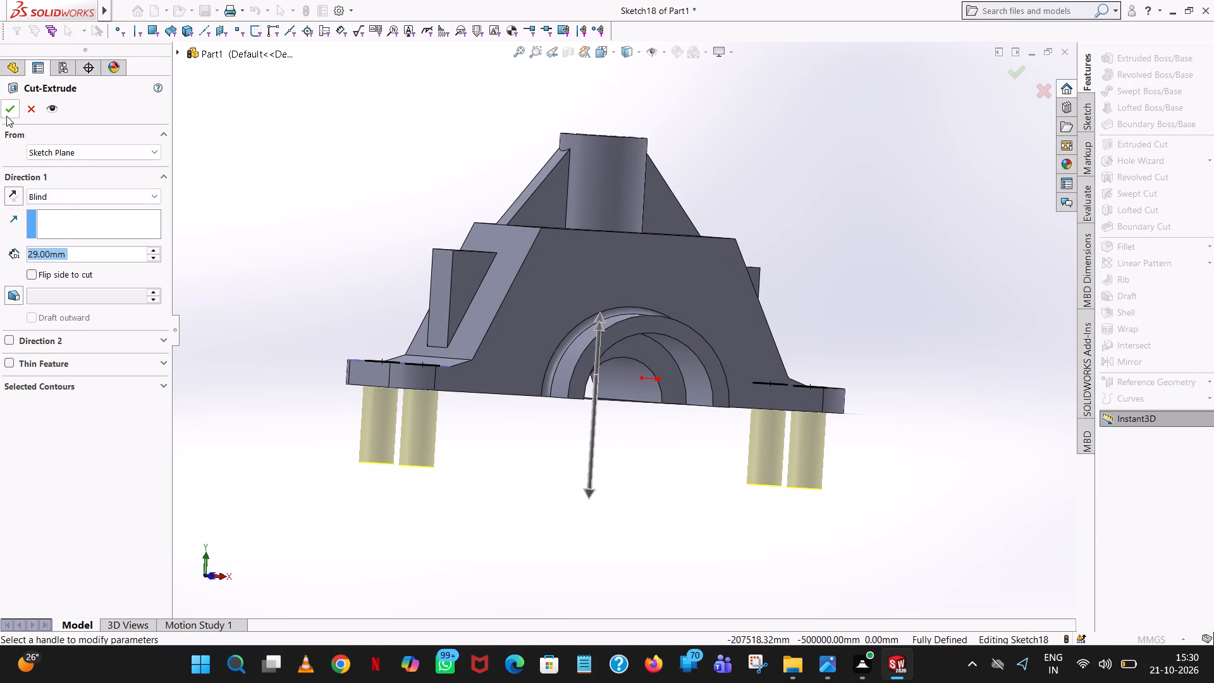
click(6, 116)
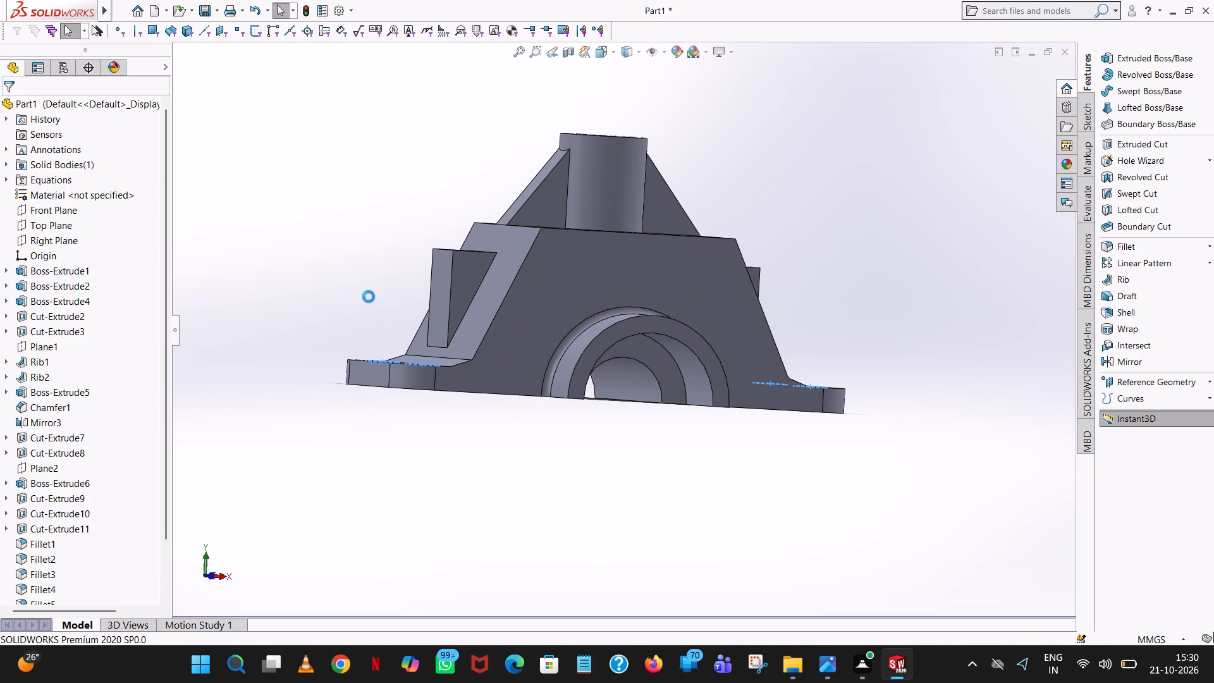
click(350, 270)
Examine the part from above, the front and below, checking the foot holes, boss, side blocks and stepped half-ring bore.
middle_drag(350, 270, 339, 491)
scroll(484, 365, down, 1)
click(701, 367)
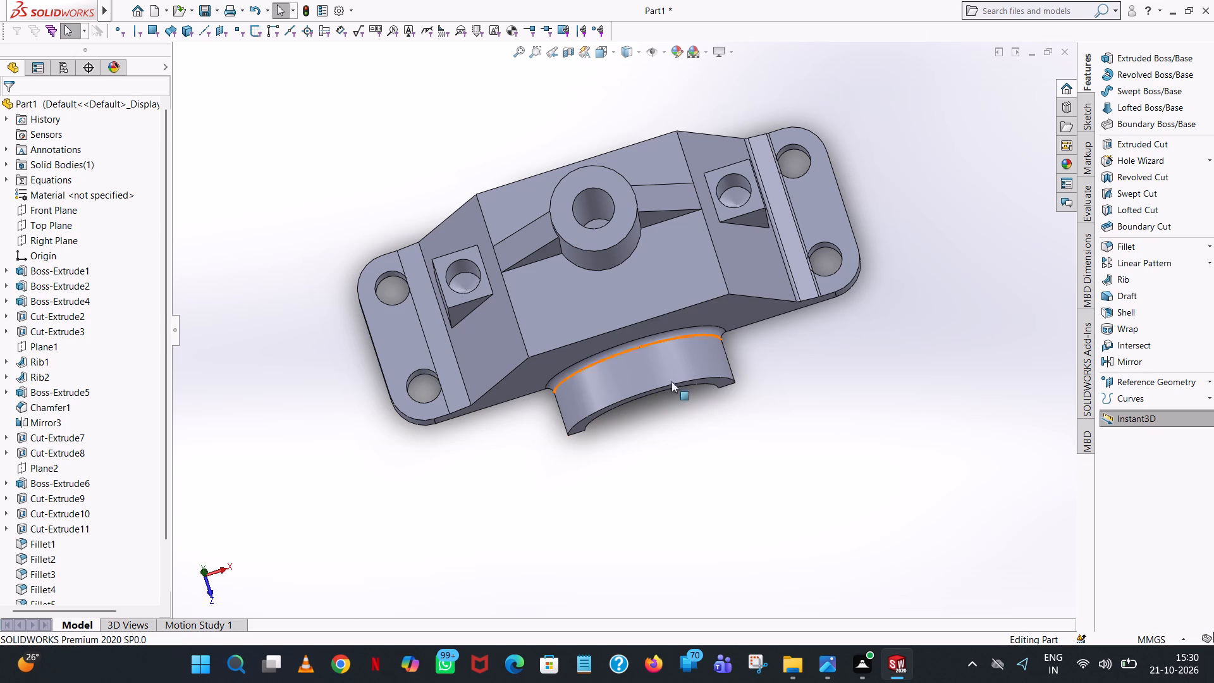
middle_drag(689, 407, 728, 231)
scroll(683, 336, down, 1)
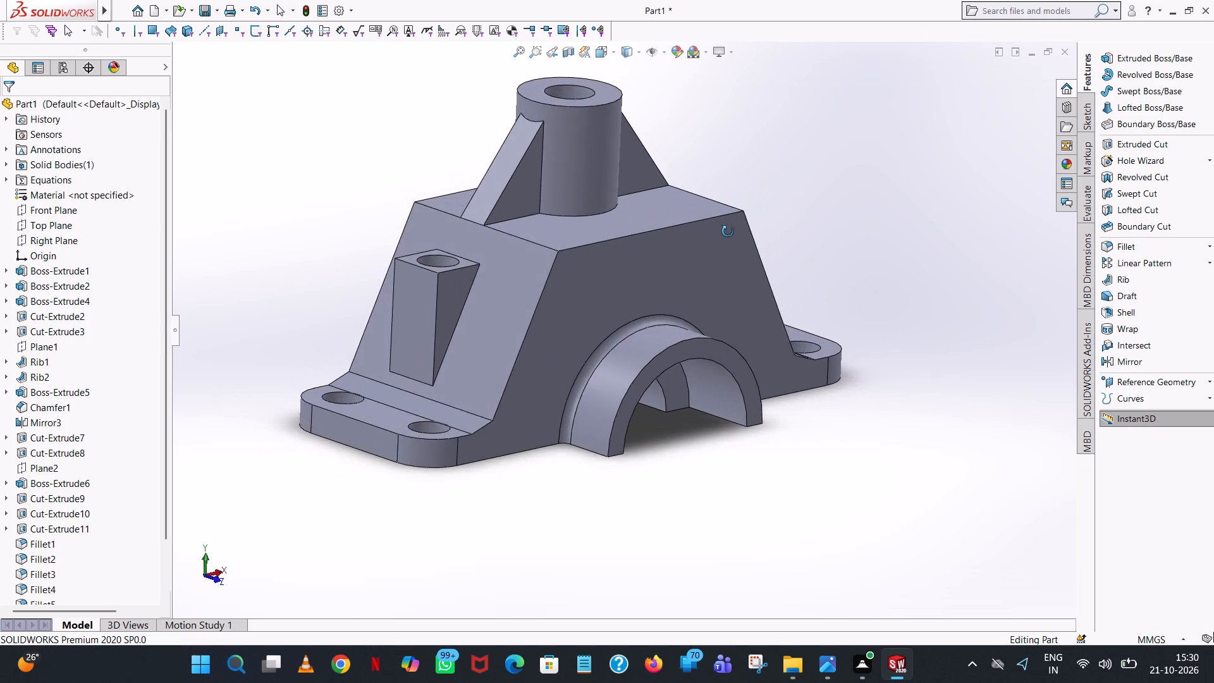
middle_drag(728, 231, 648, 397)
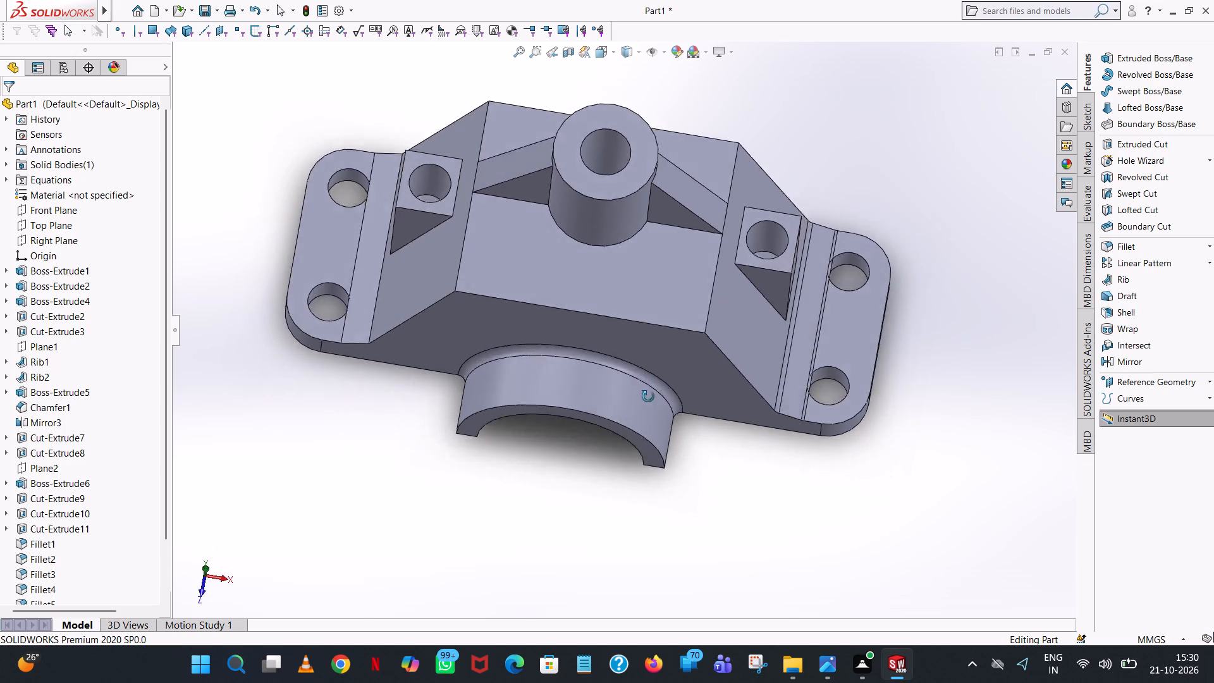
middle_drag(648, 397, 648, 473)
scroll(612, 221, down, 9)
scroll(608, 374, up, 9)
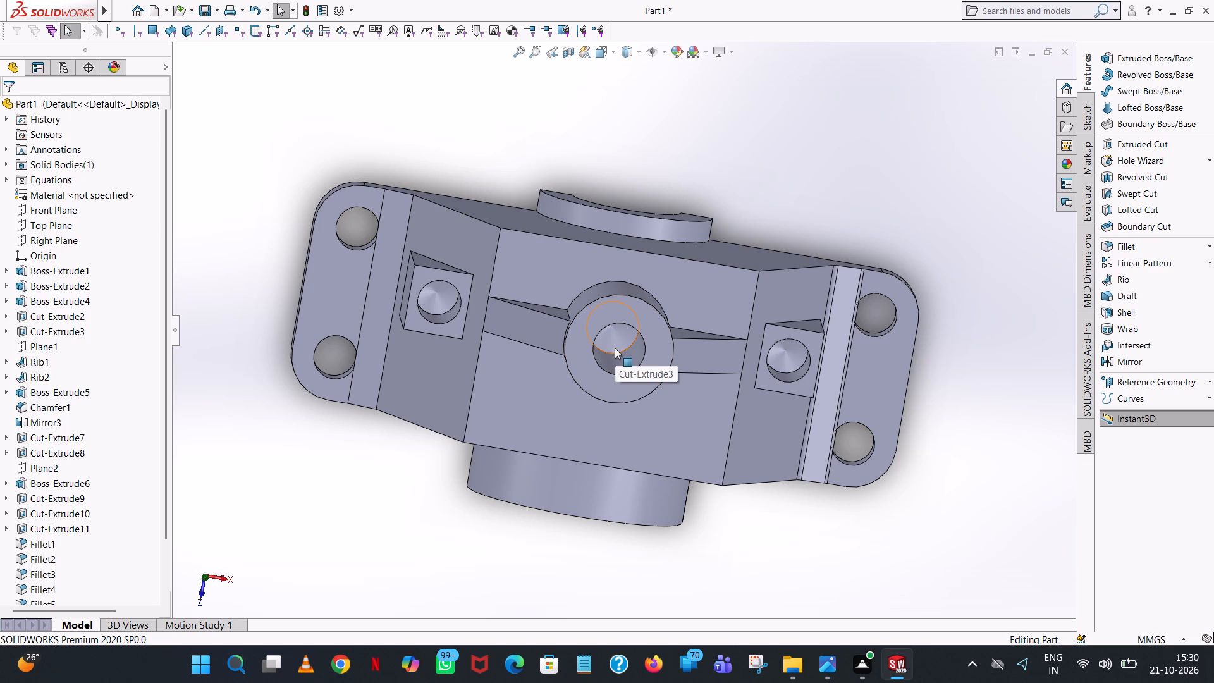
scroll(615, 348, up, 1)
middle_drag(615, 348, 622, 234)
scroll(617, 253, up, 1)
middle_drag(621, 500, 627, 403)
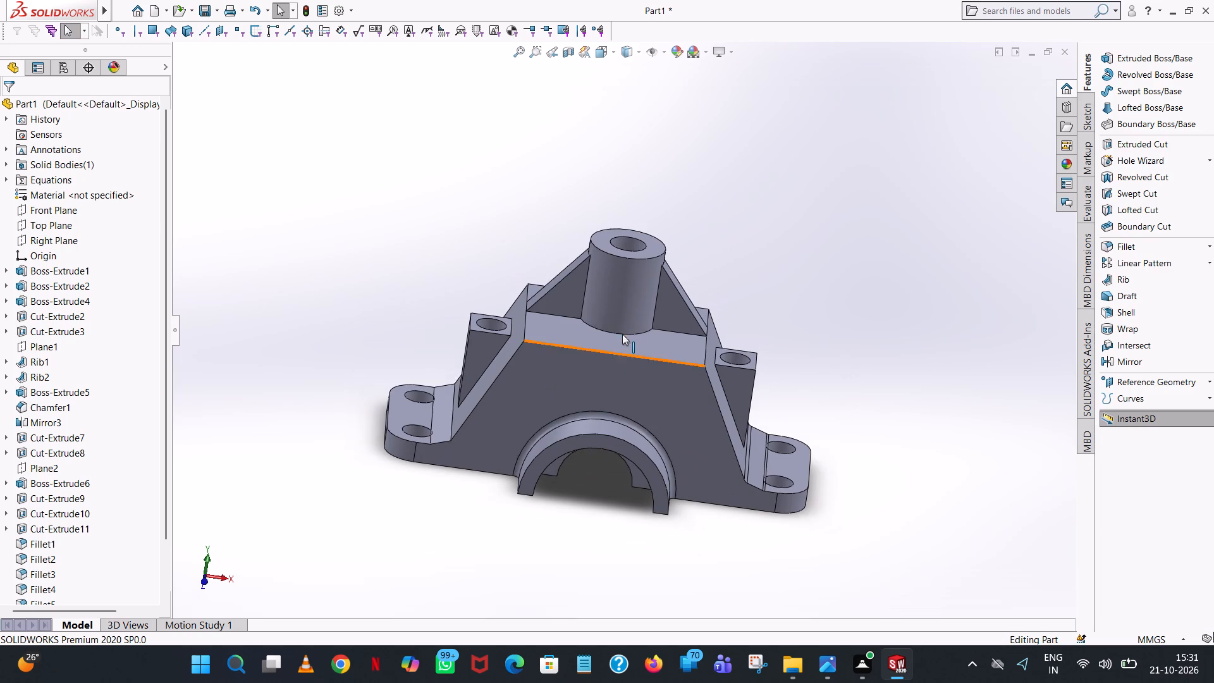
middle_drag(589, 512, 601, 414)
scroll(598, 434, down, 8)
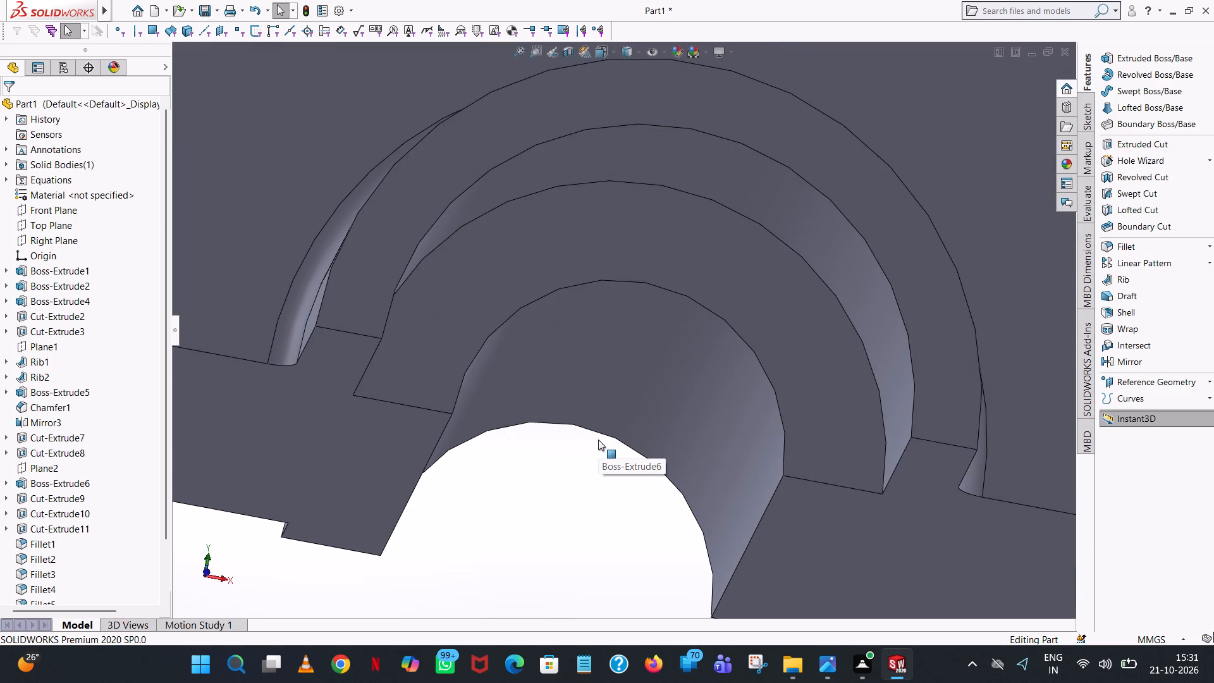
scroll(598, 440, up, 3)
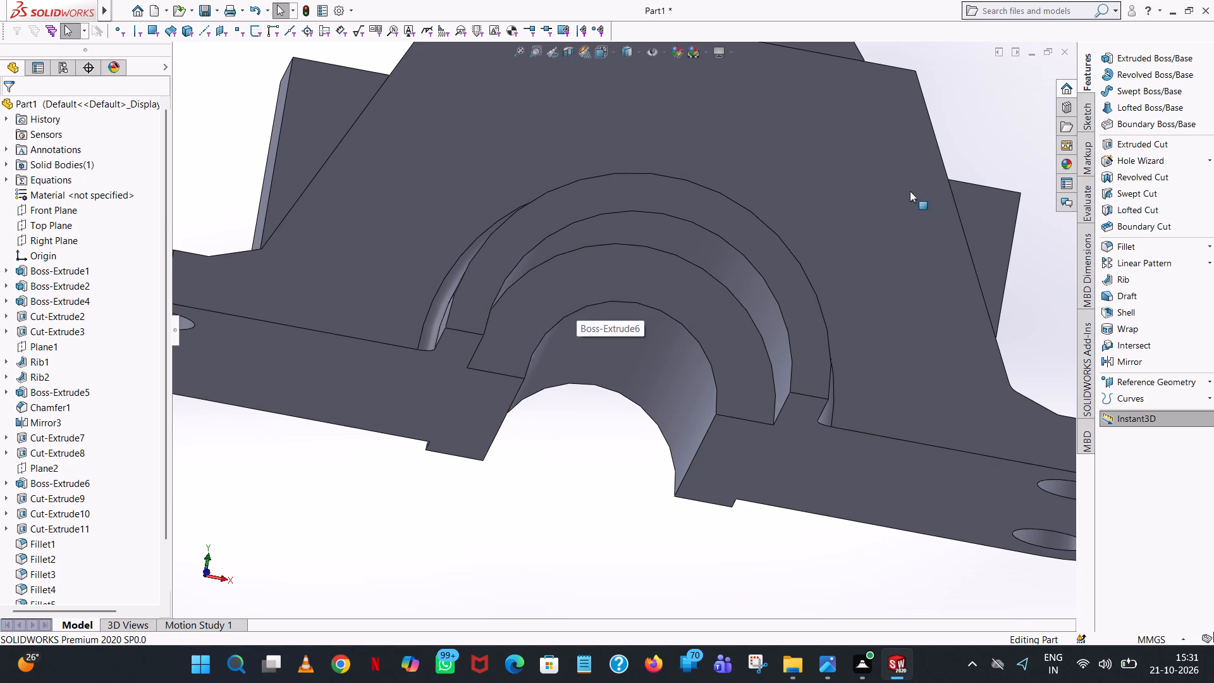
Apply a 2 mm fillet to the front triangular face of the +X side block.
middle_drag(1053, 221, 1009, 424)
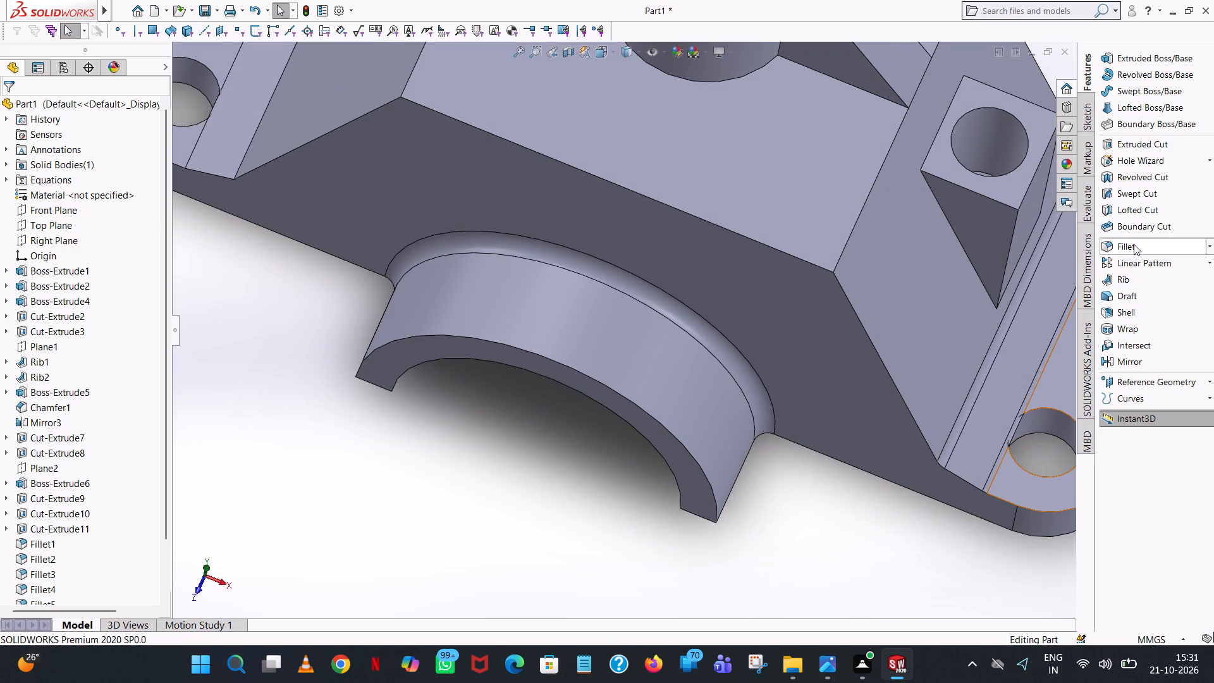
click(1129, 243)
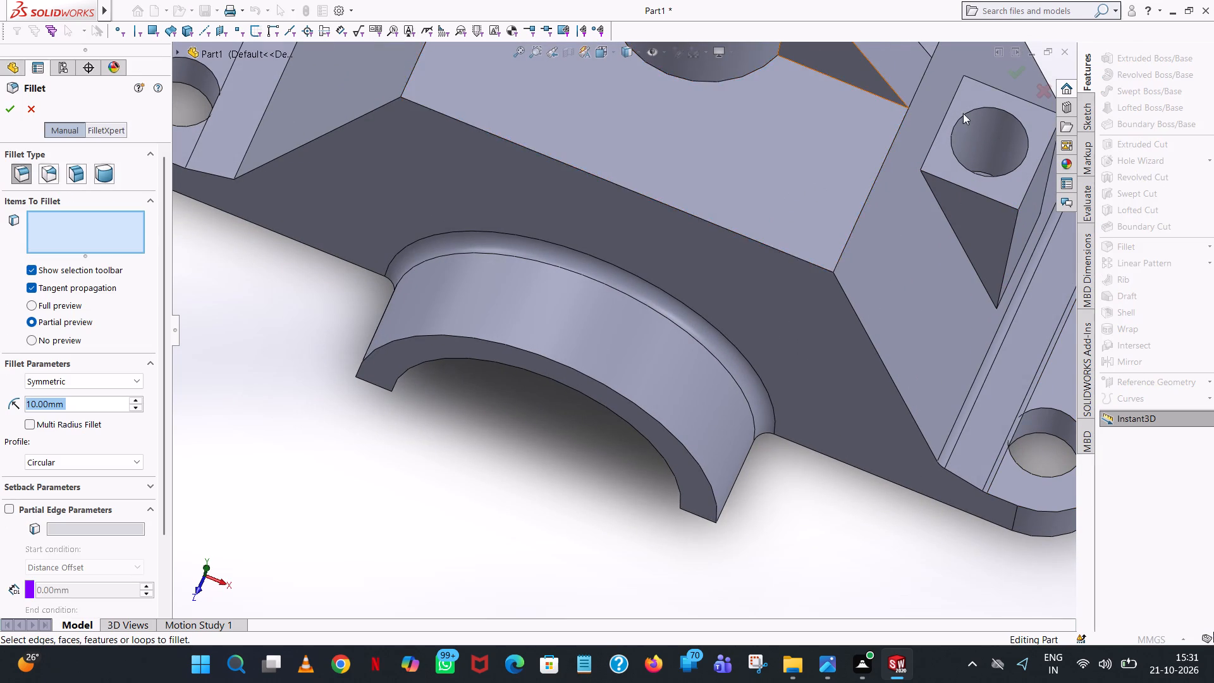
key(2)
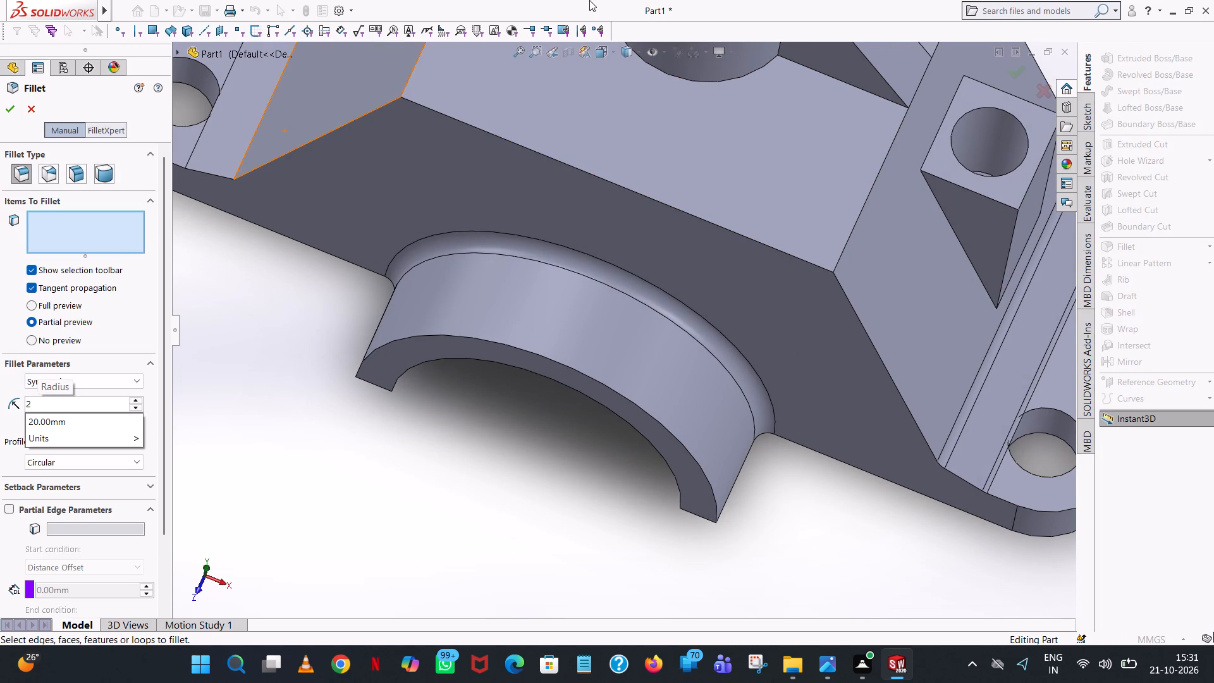
click(418, 519)
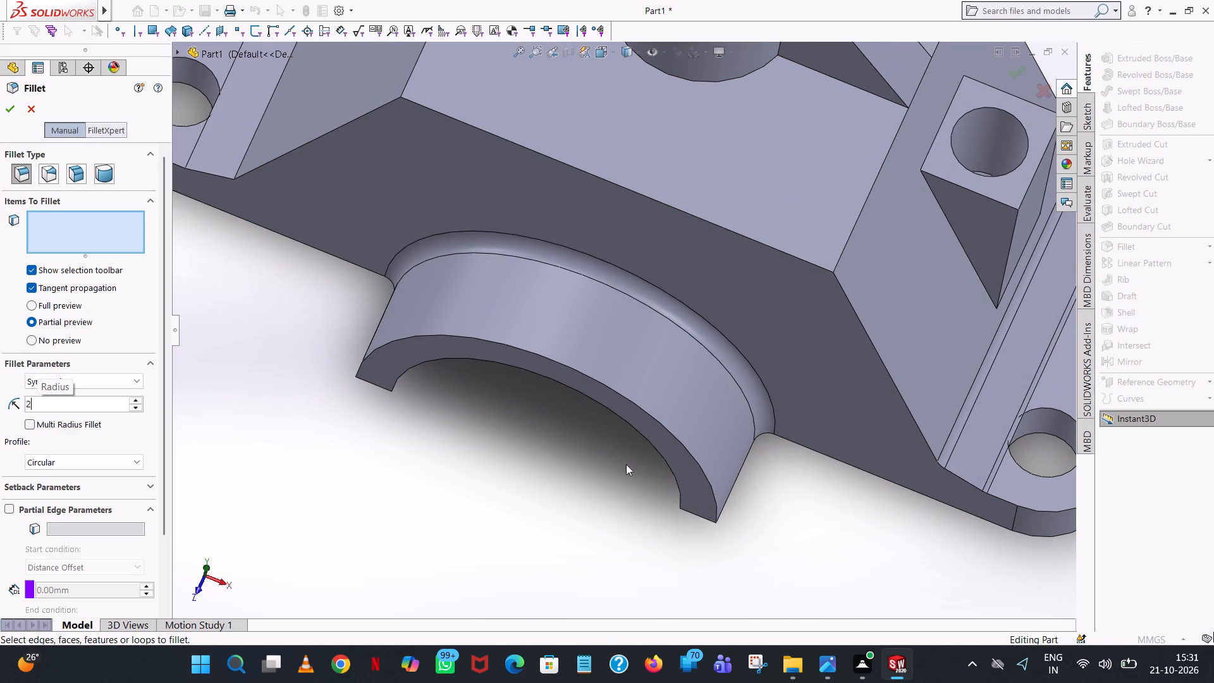
click(957, 188)
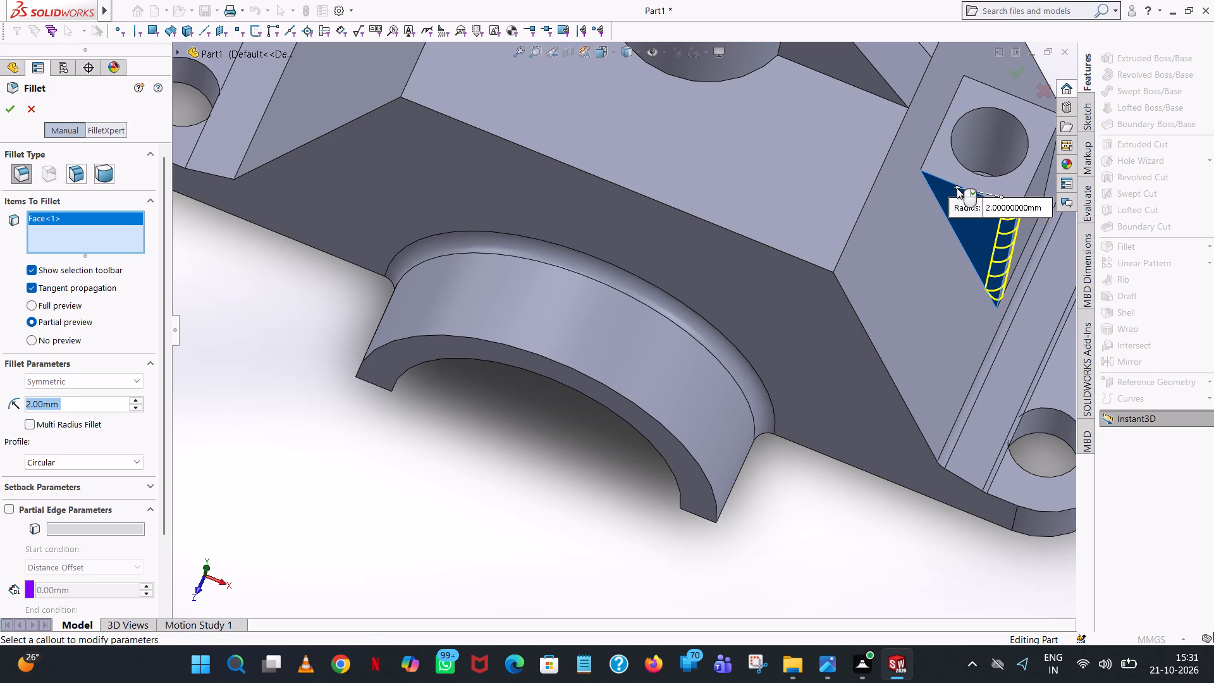
click(9, 99)
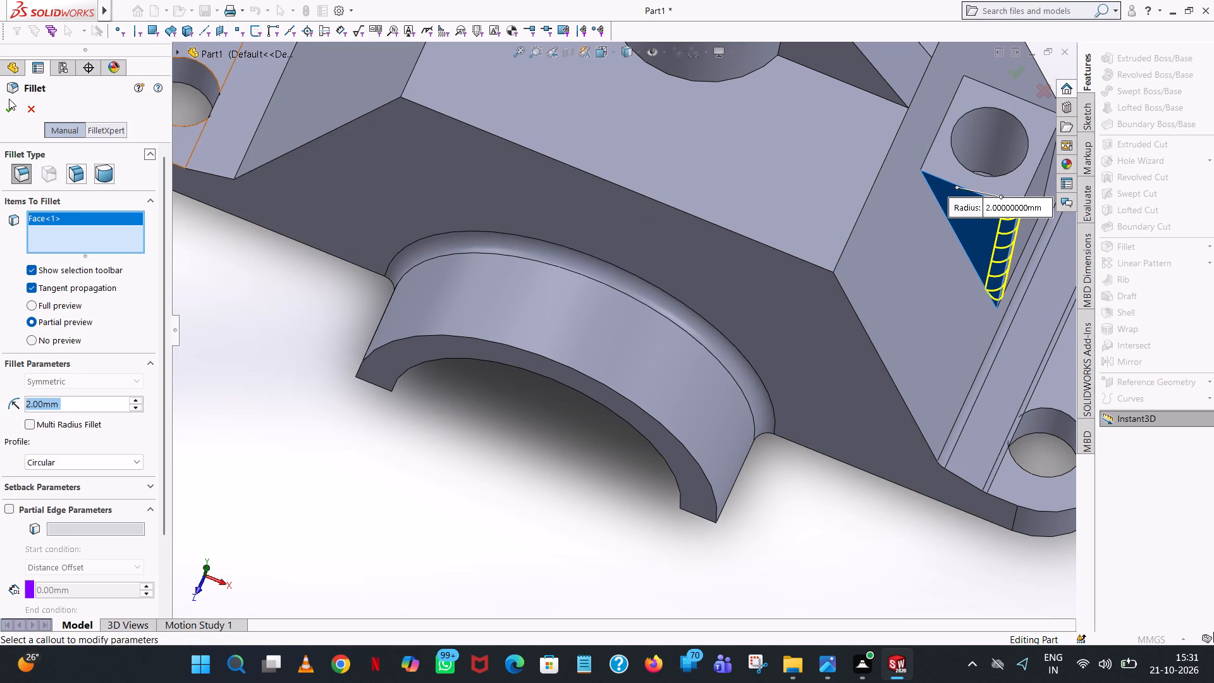
click(6, 109)
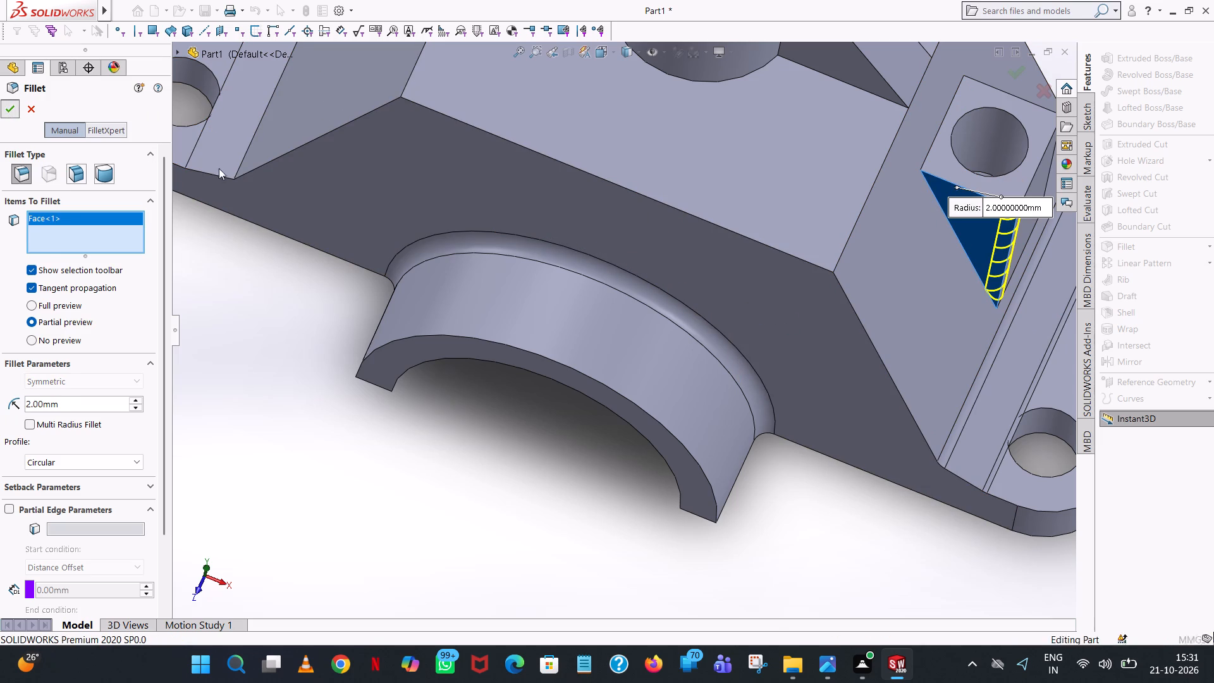
scroll(813, 273, up, 2)
middle_drag(821, 260, 849, 157)
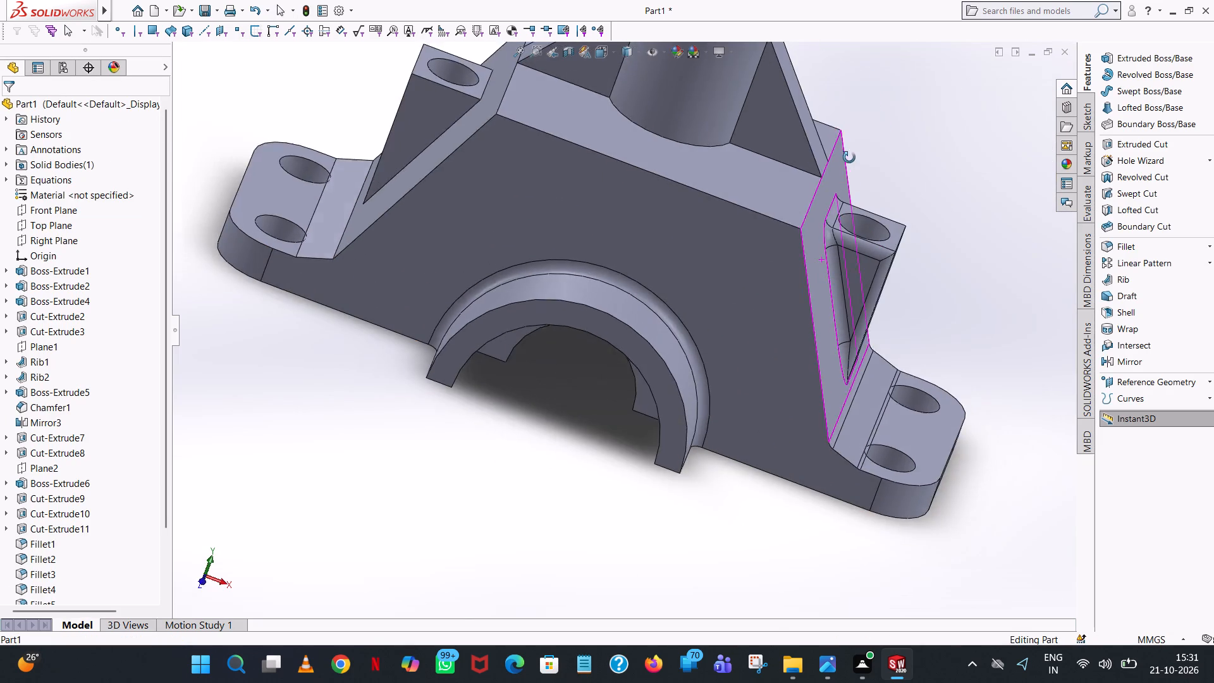
middle_drag(849, 157, 812, 125)
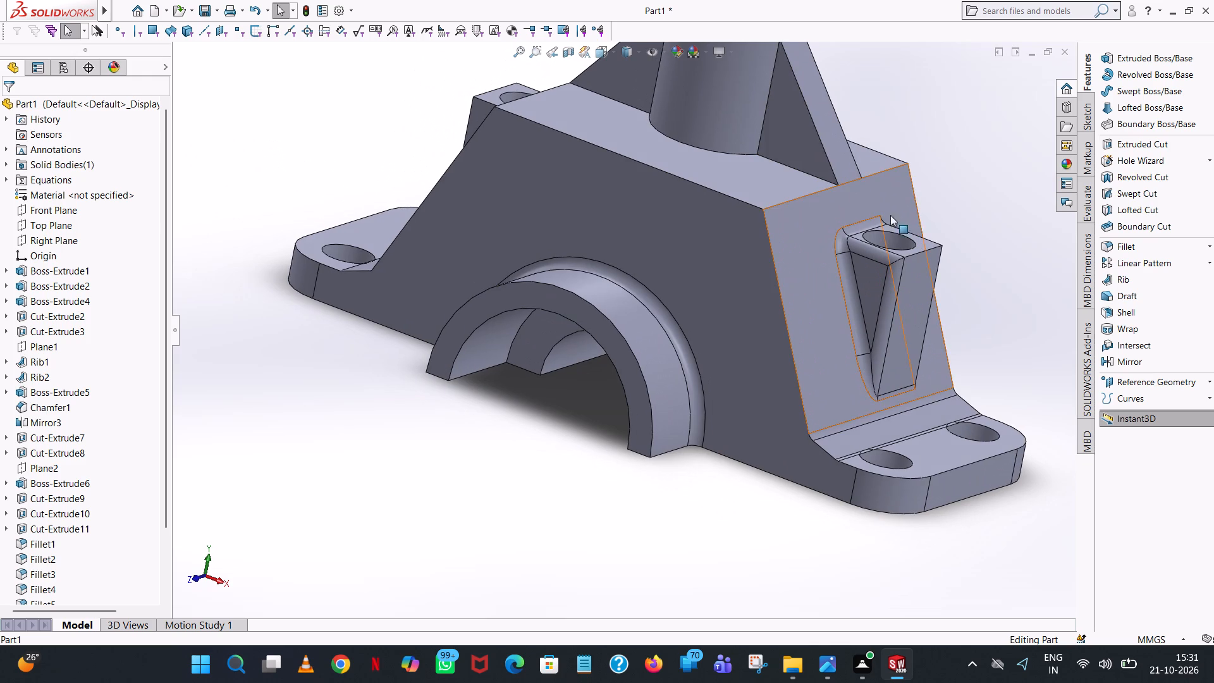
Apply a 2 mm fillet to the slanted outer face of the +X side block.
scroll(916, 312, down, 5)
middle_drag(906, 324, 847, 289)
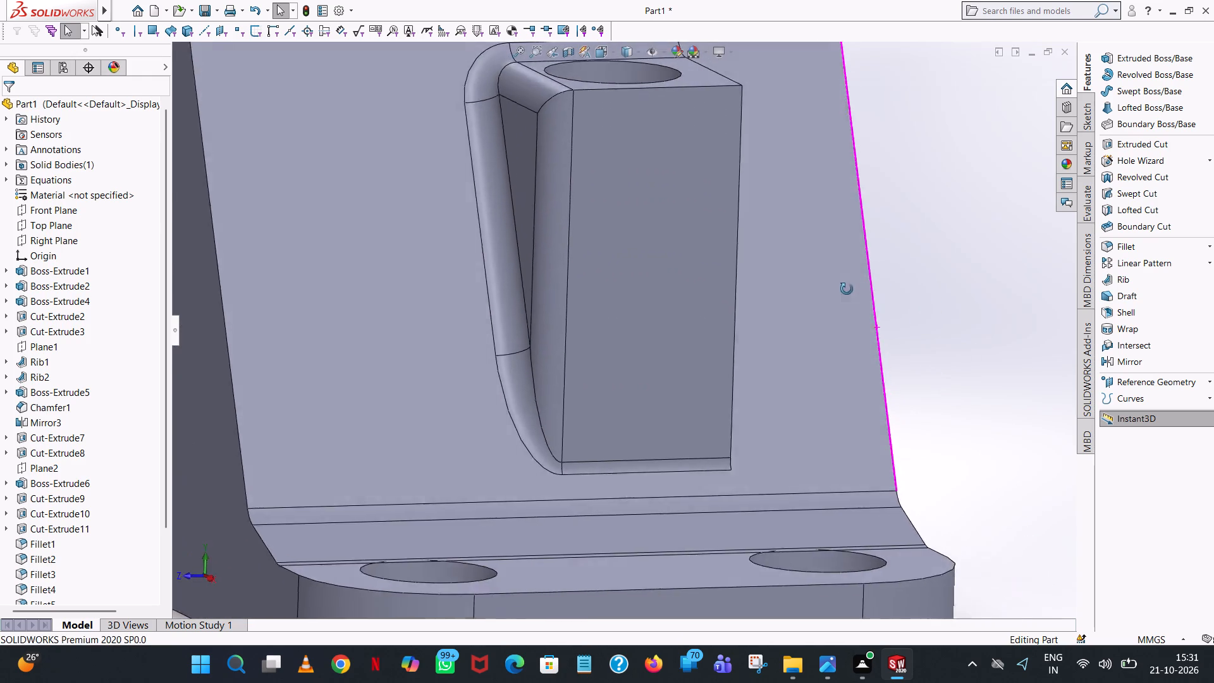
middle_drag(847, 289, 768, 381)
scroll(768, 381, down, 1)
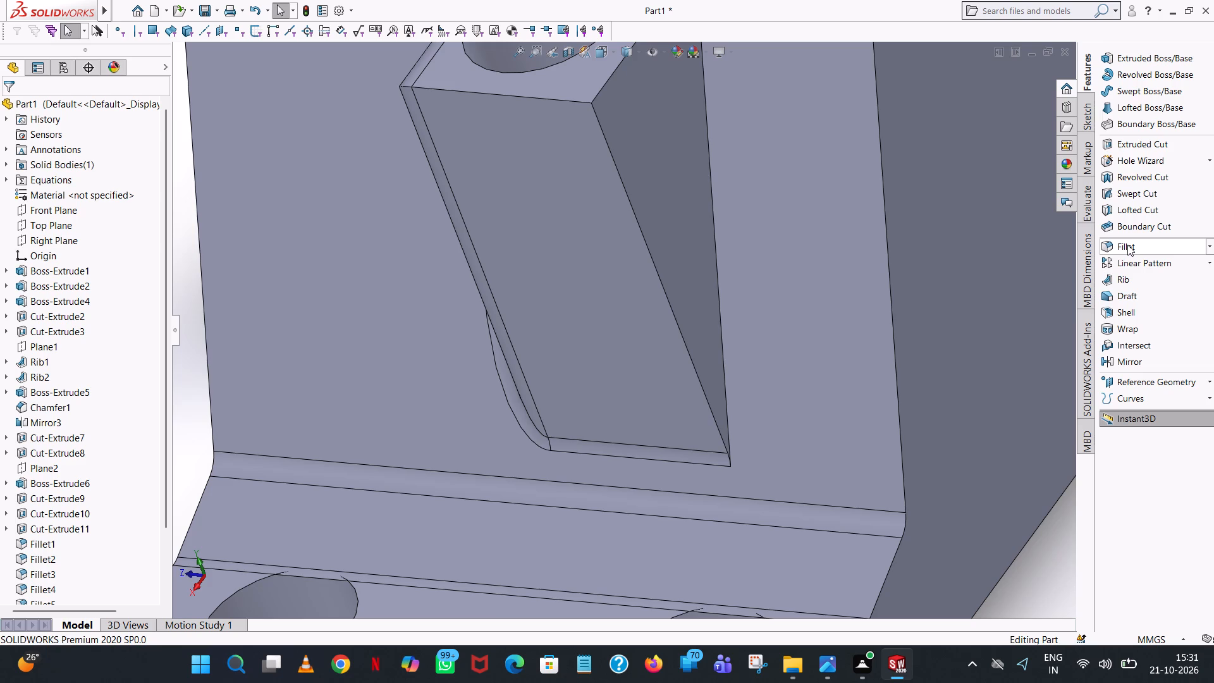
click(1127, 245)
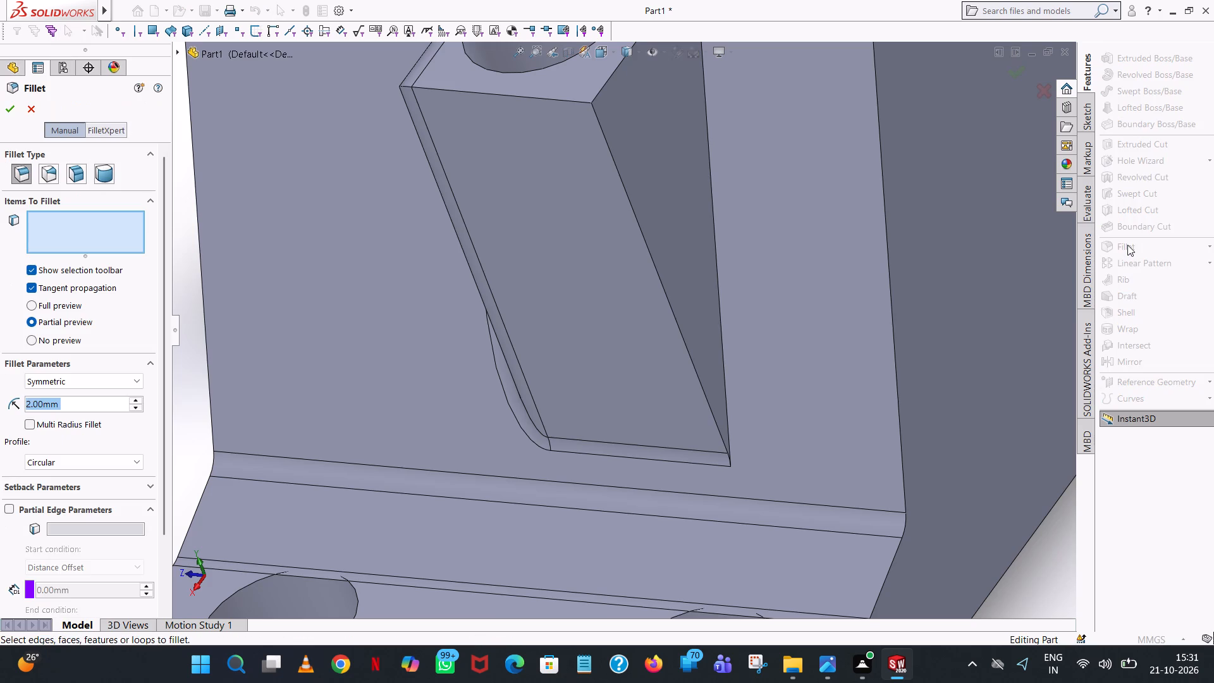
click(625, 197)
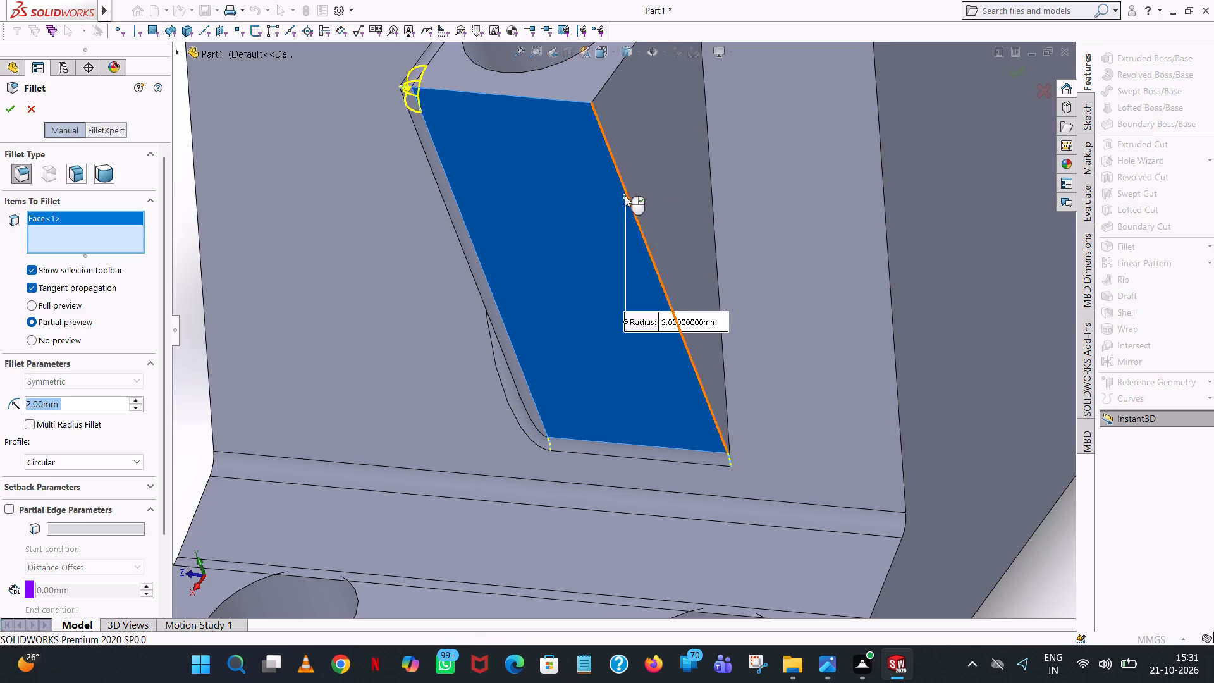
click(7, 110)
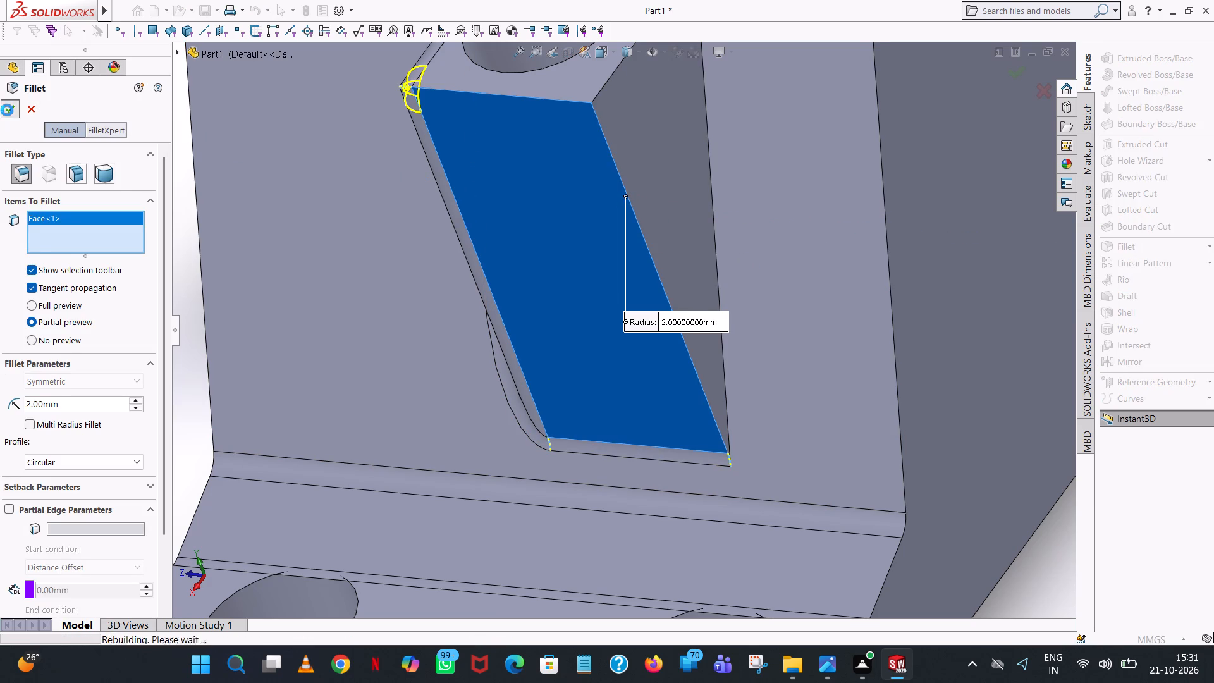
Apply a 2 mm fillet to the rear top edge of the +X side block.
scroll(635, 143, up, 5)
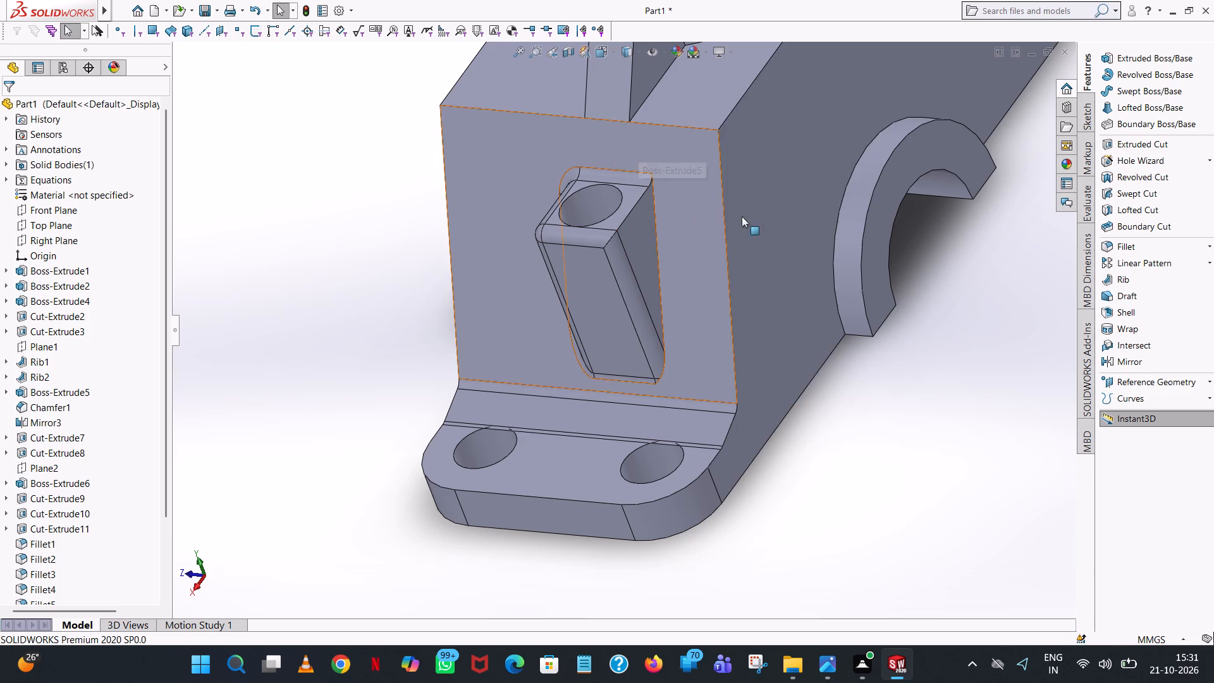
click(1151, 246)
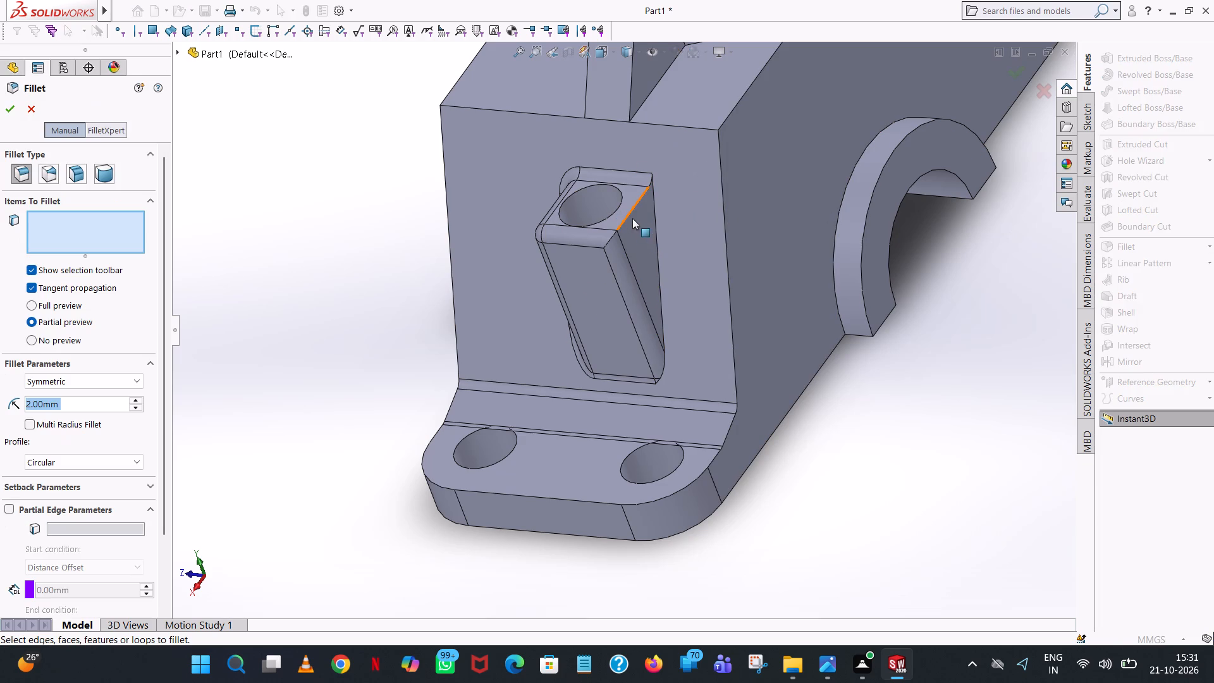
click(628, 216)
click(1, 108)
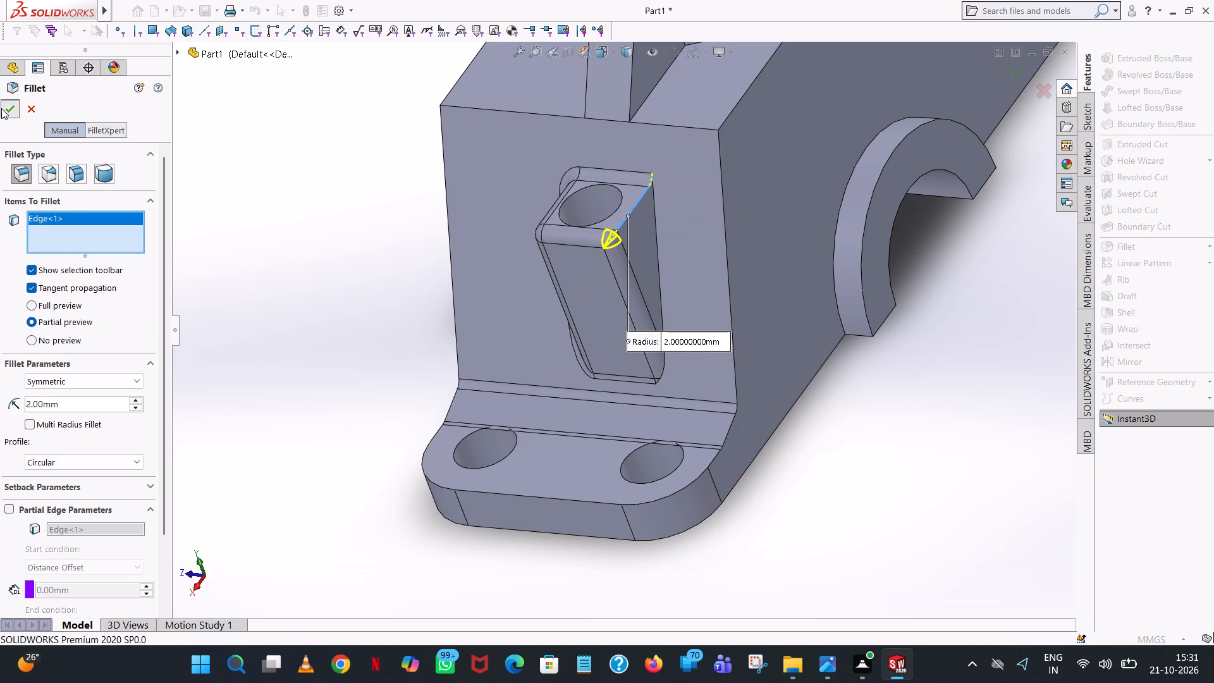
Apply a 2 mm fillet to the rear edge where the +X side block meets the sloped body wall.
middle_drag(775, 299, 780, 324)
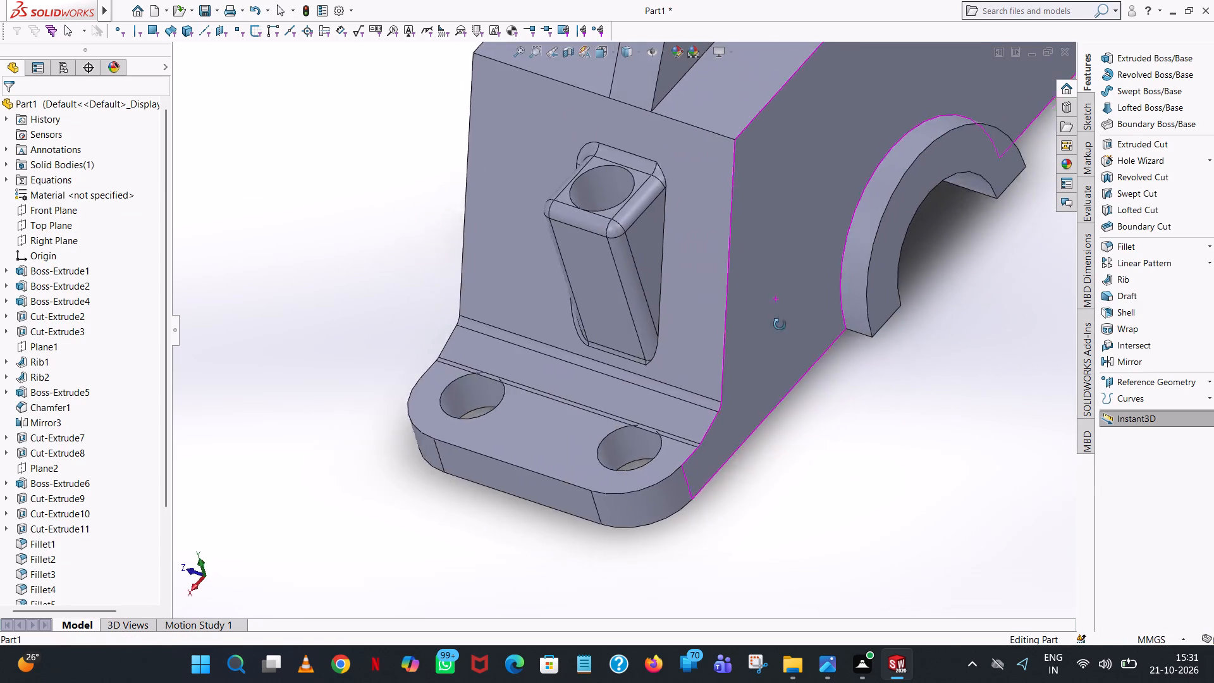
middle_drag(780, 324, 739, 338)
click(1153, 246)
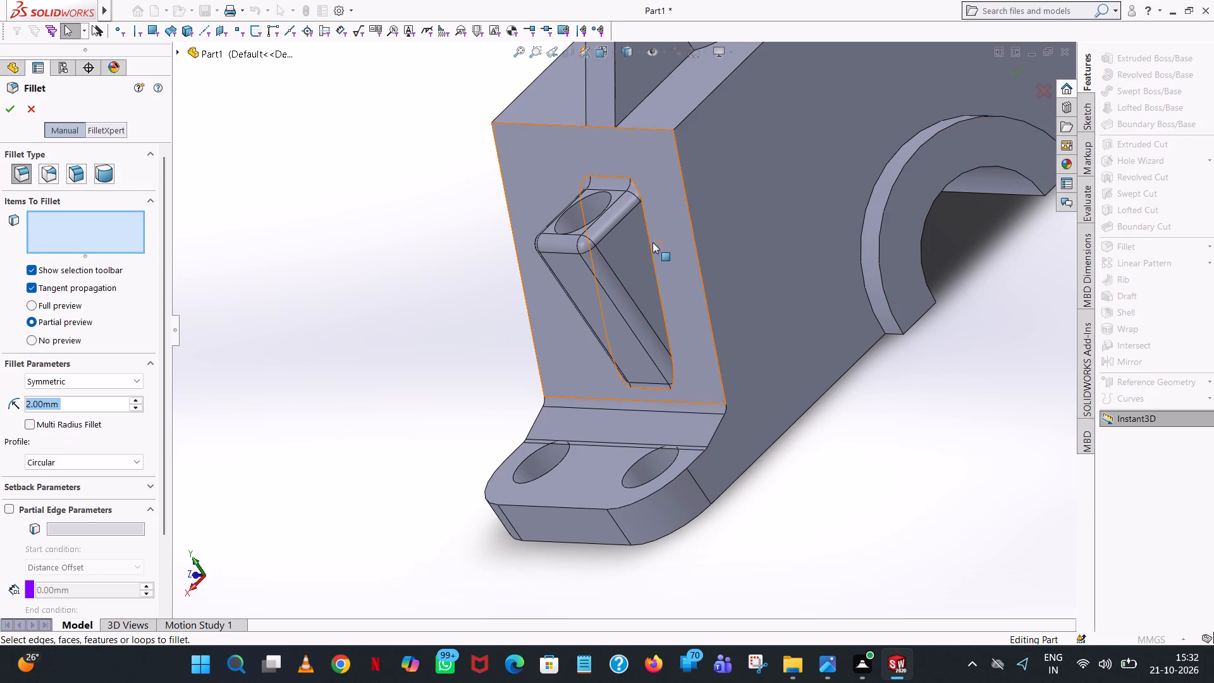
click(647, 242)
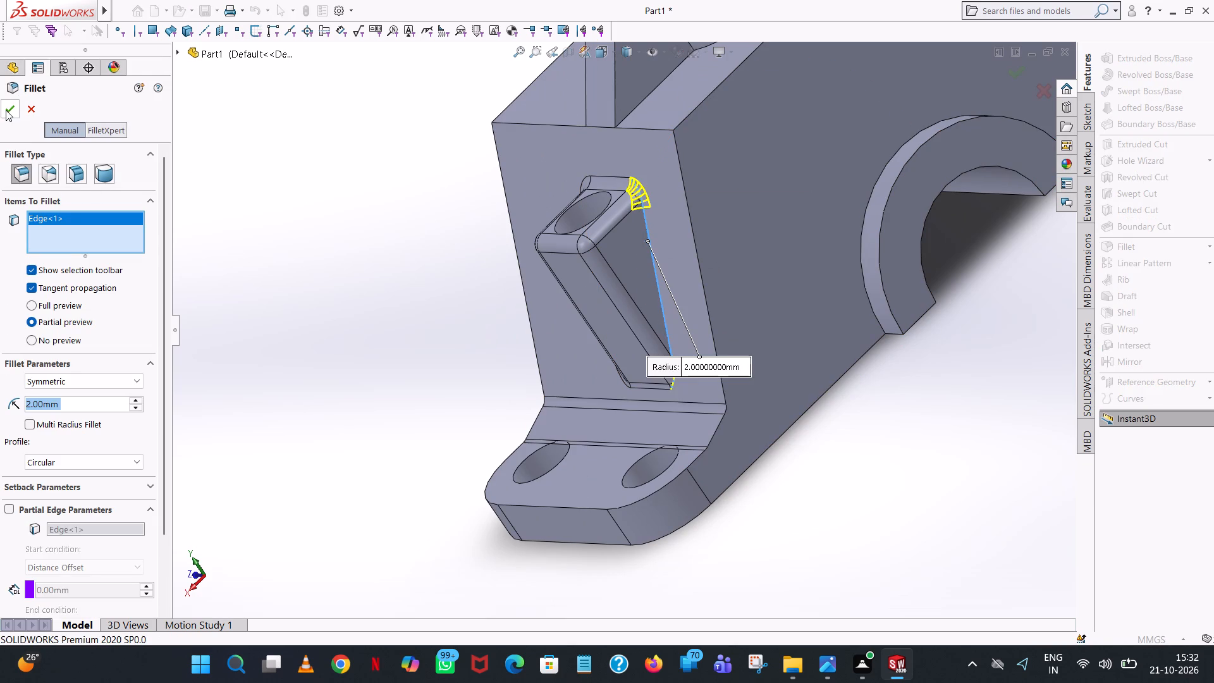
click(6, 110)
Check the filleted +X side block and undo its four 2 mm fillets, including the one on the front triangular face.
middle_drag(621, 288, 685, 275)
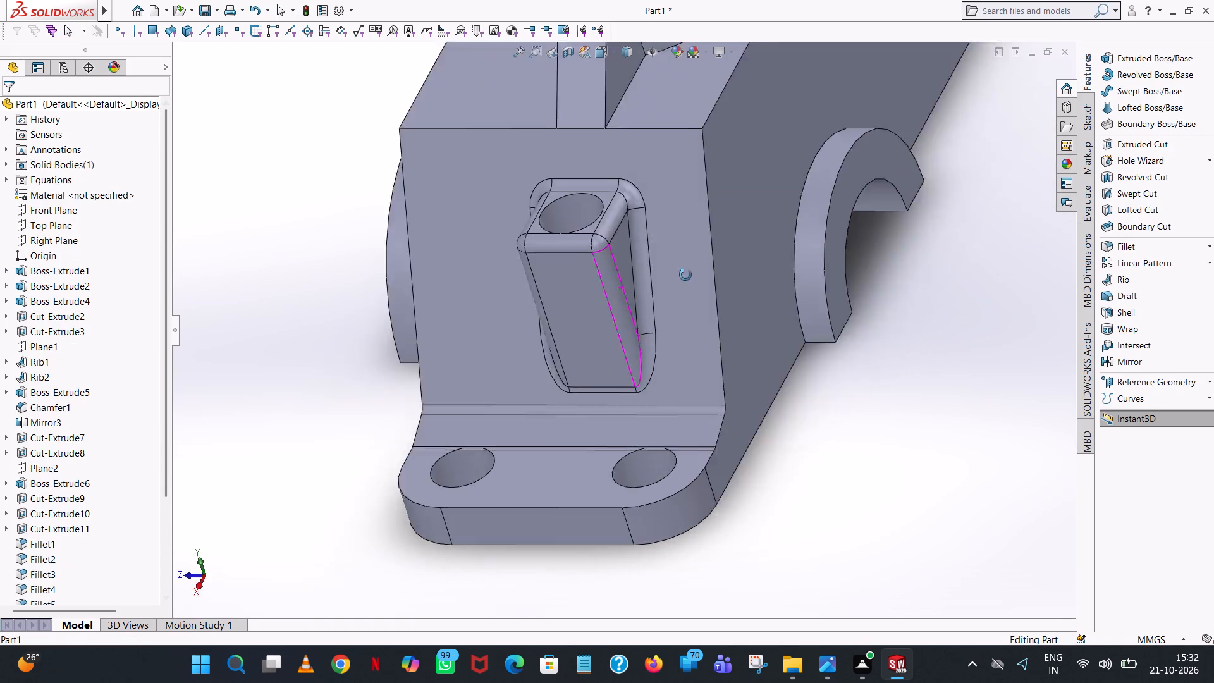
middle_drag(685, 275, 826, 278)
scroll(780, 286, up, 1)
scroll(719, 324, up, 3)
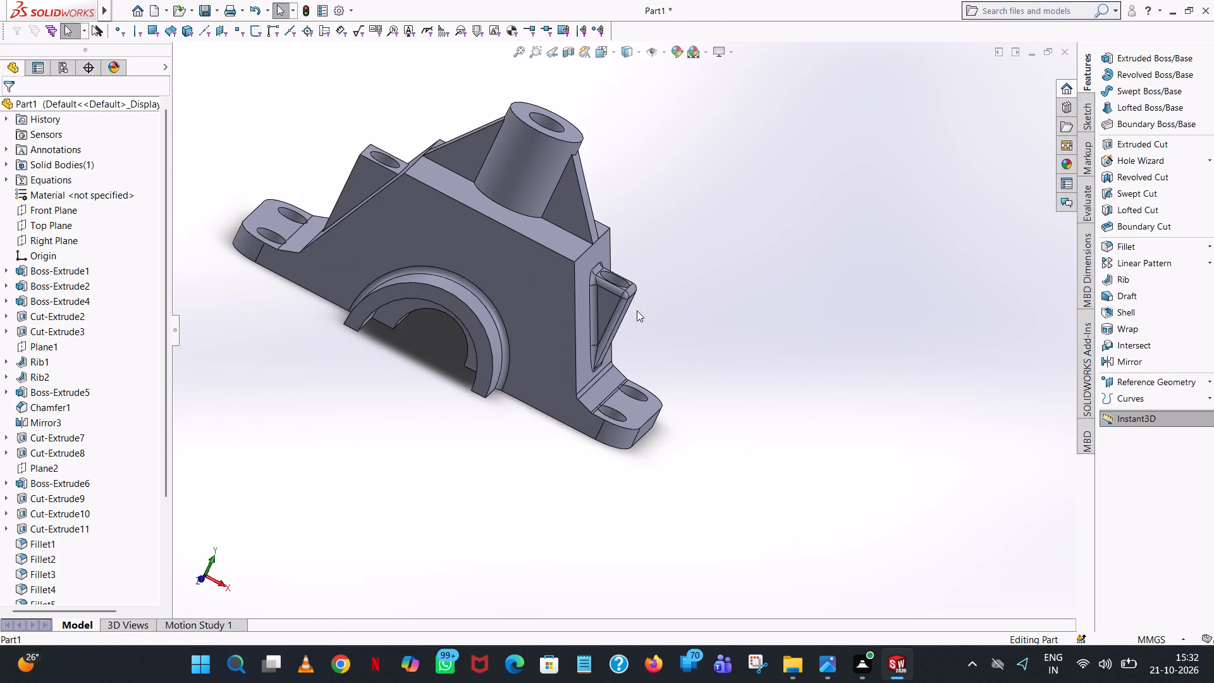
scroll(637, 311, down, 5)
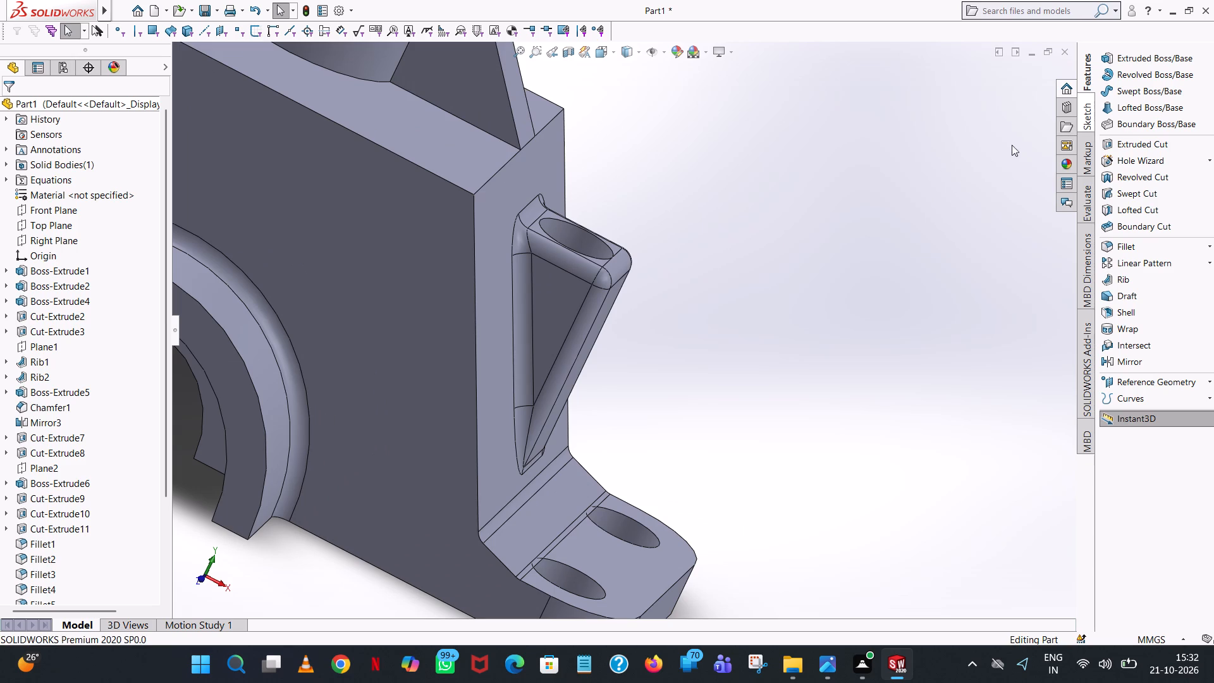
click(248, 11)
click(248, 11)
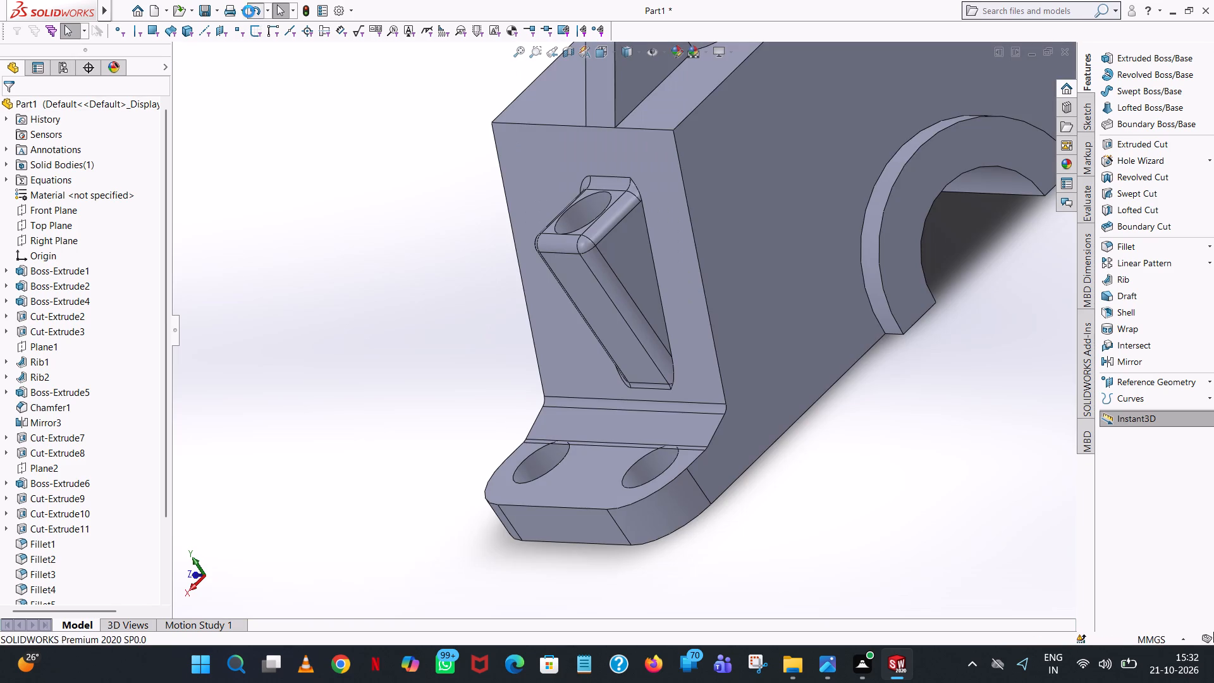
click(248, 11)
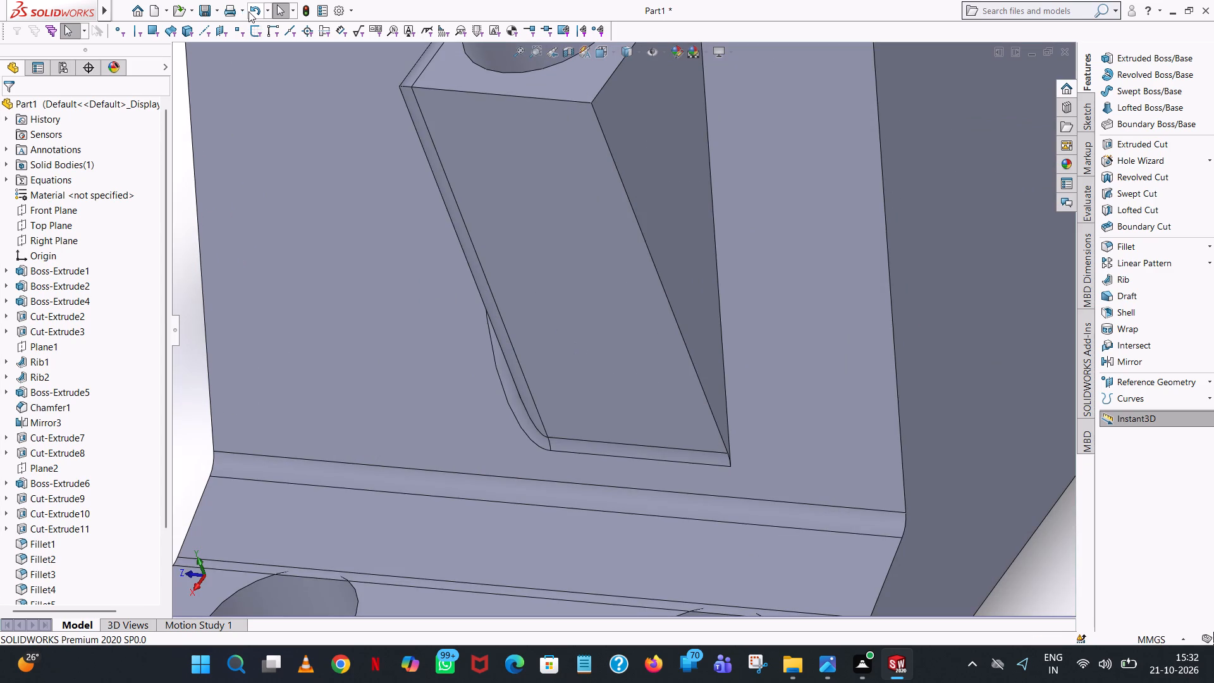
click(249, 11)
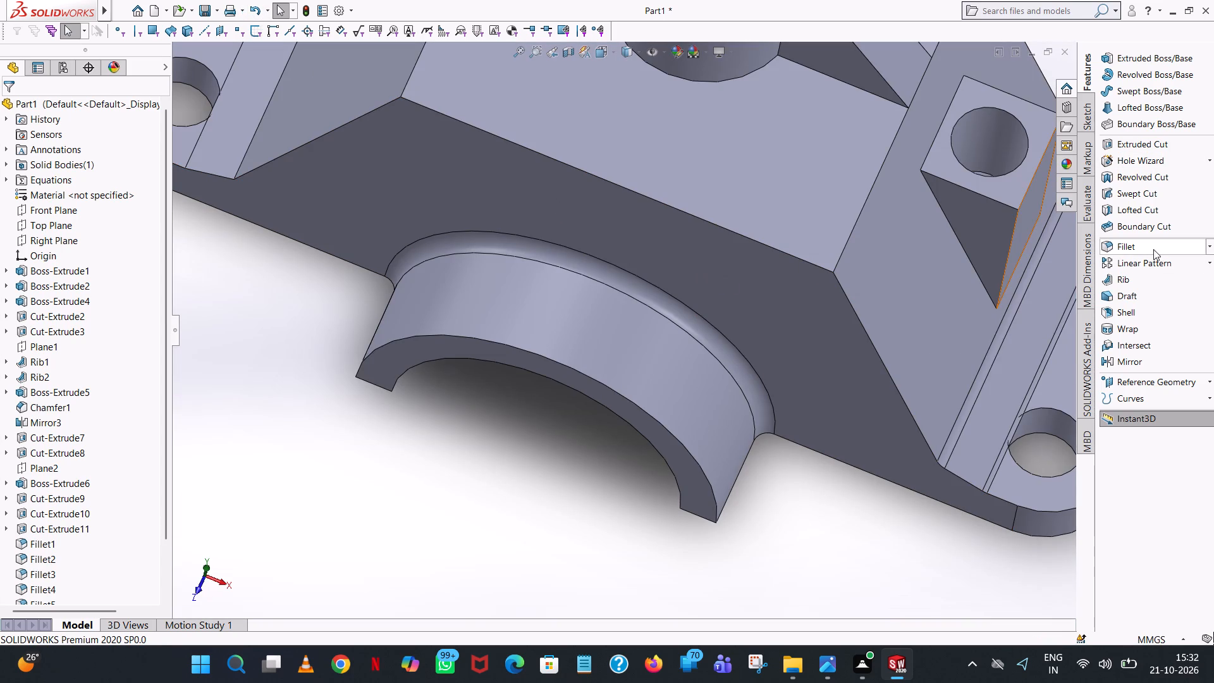
Apply a 1 mm fillet to the front edge where the +X side block meets the sloped body wall.
click(1155, 245)
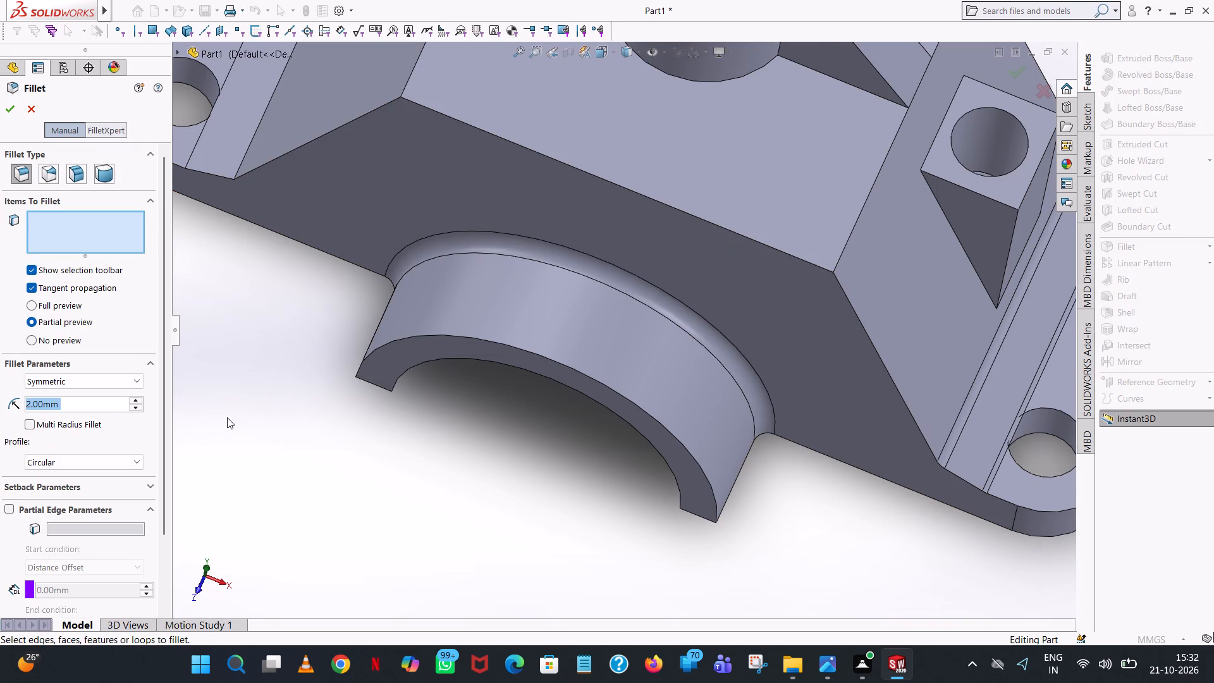
key(1)
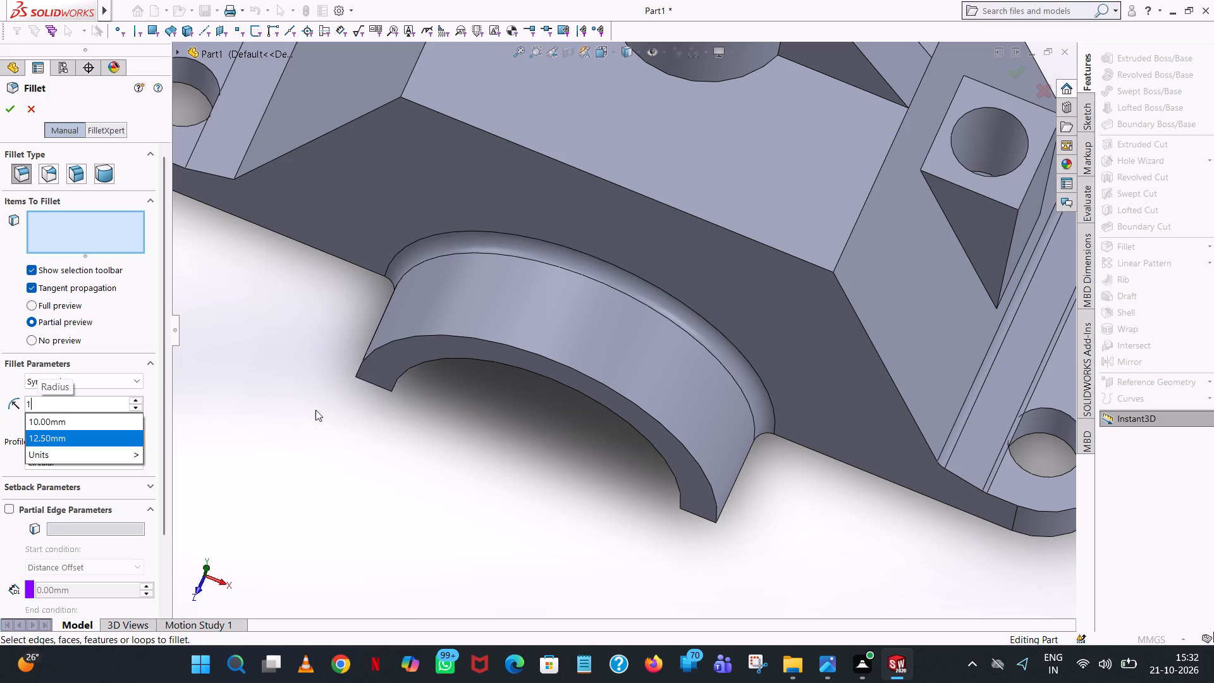
click(359, 412)
click(942, 208)
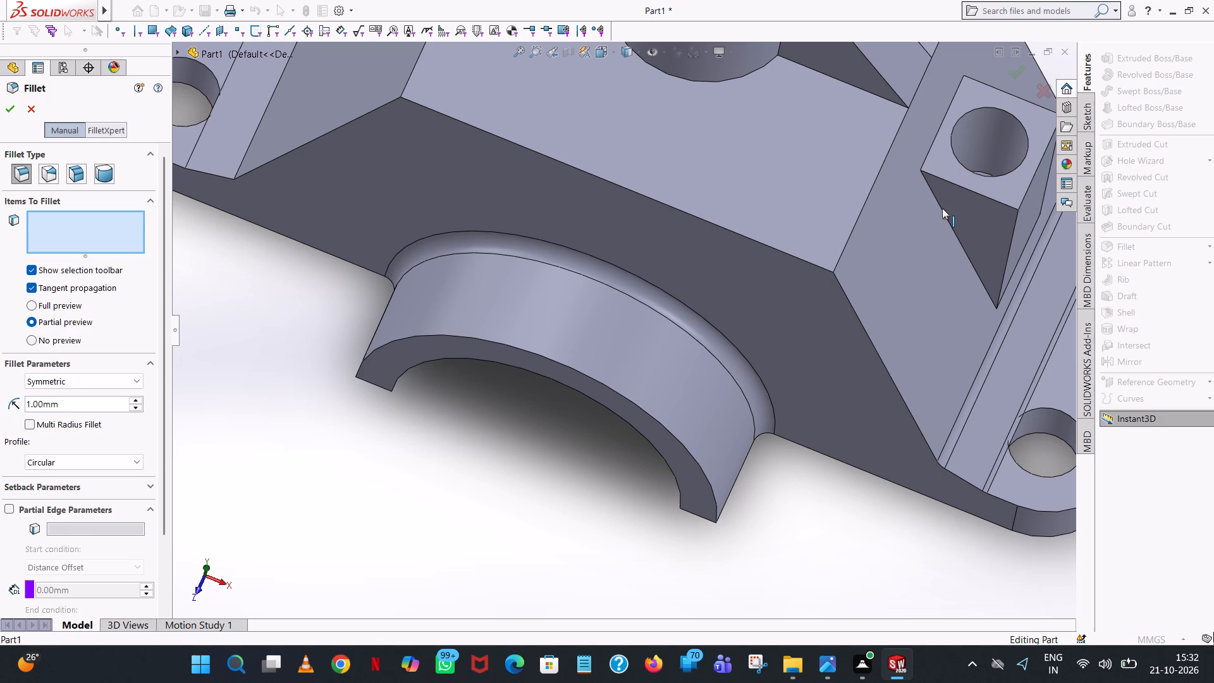
click(13, 102)
Apply a 1 mm fillet to the slanted outer edge of the +X side block's front triangular face.
middle_drag(946, 321, 962, 225)
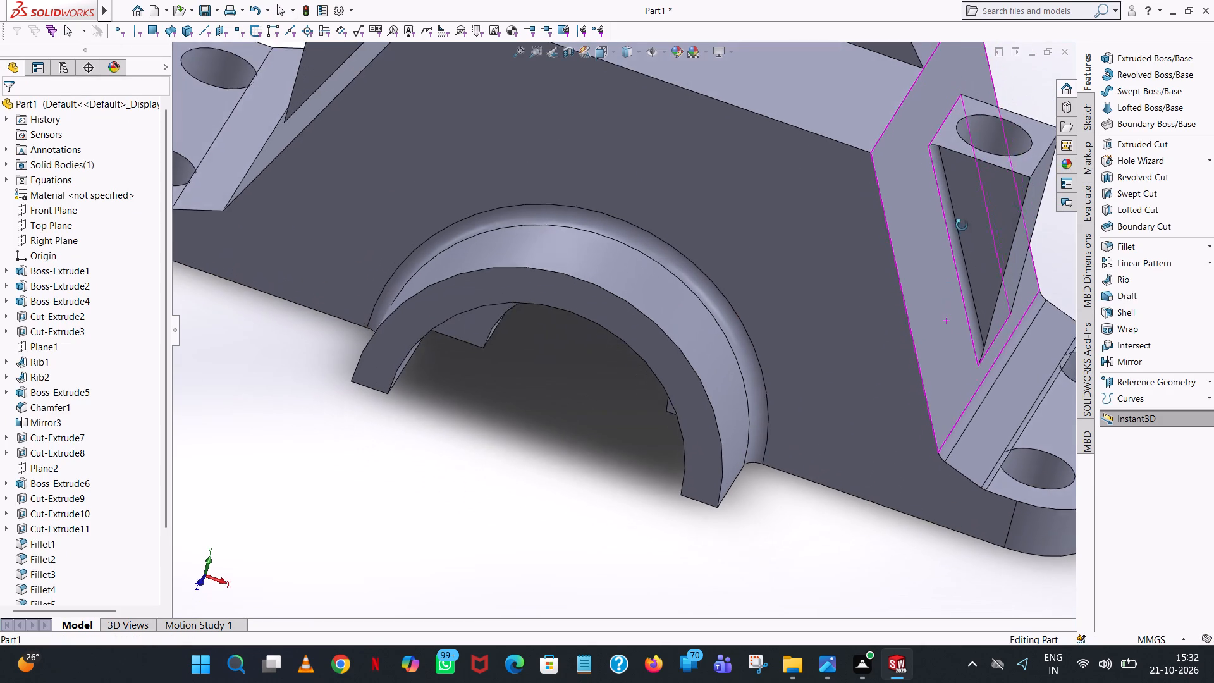
middle_drag(962, 225, 959, 217)
click(1148, 242)
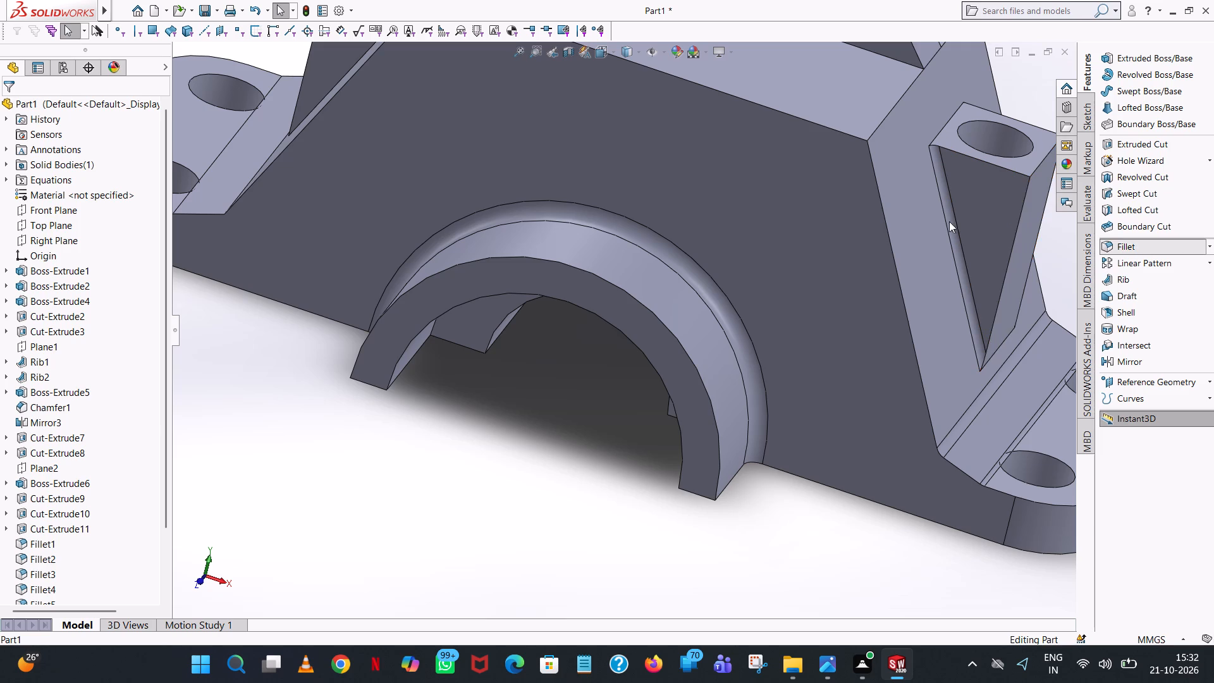
scroll(1038, 228, down, 3)
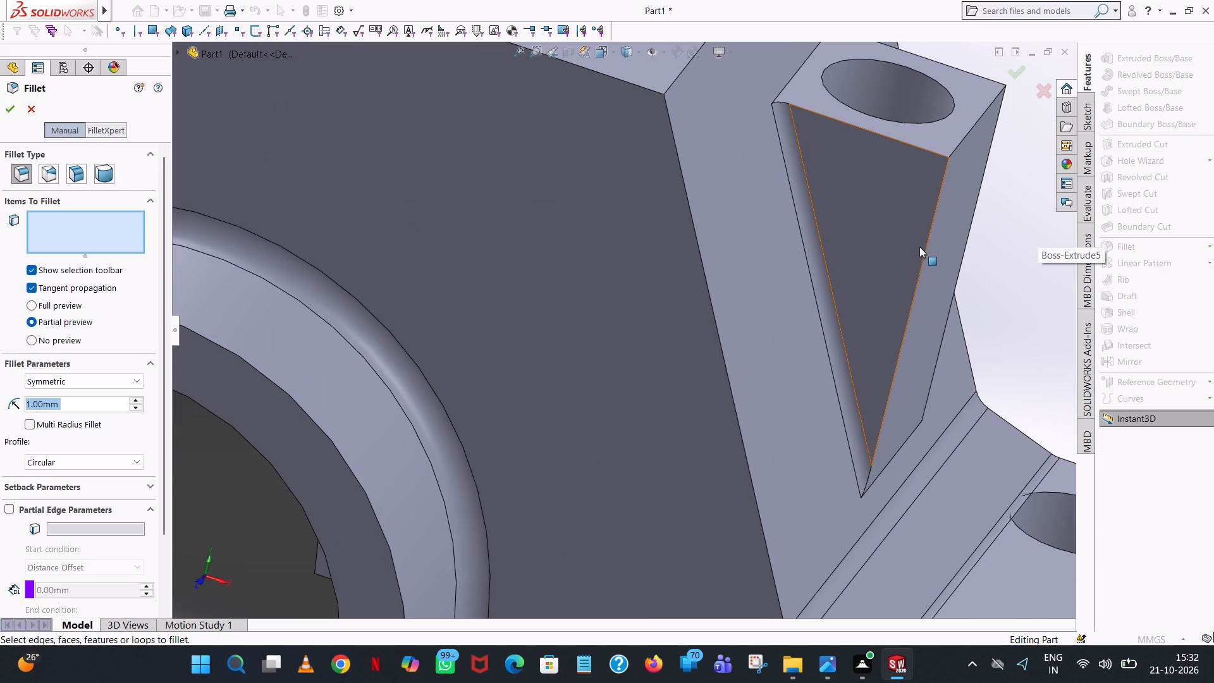
click(924, 255)
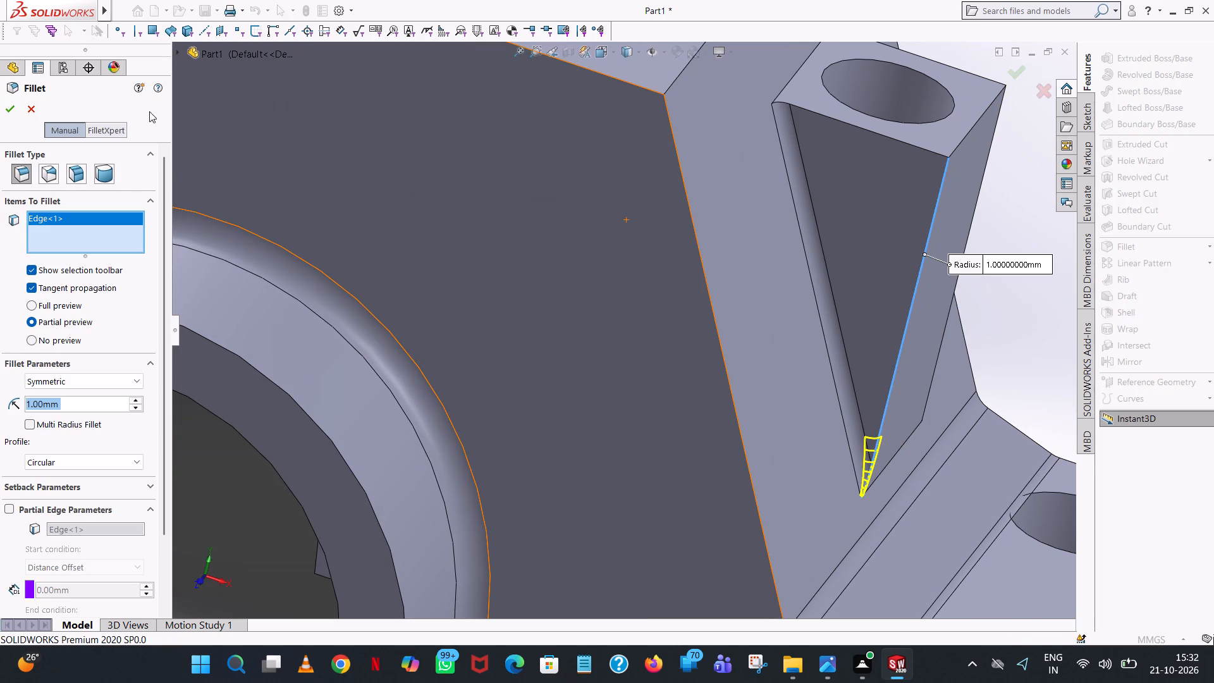
click(4, 100)
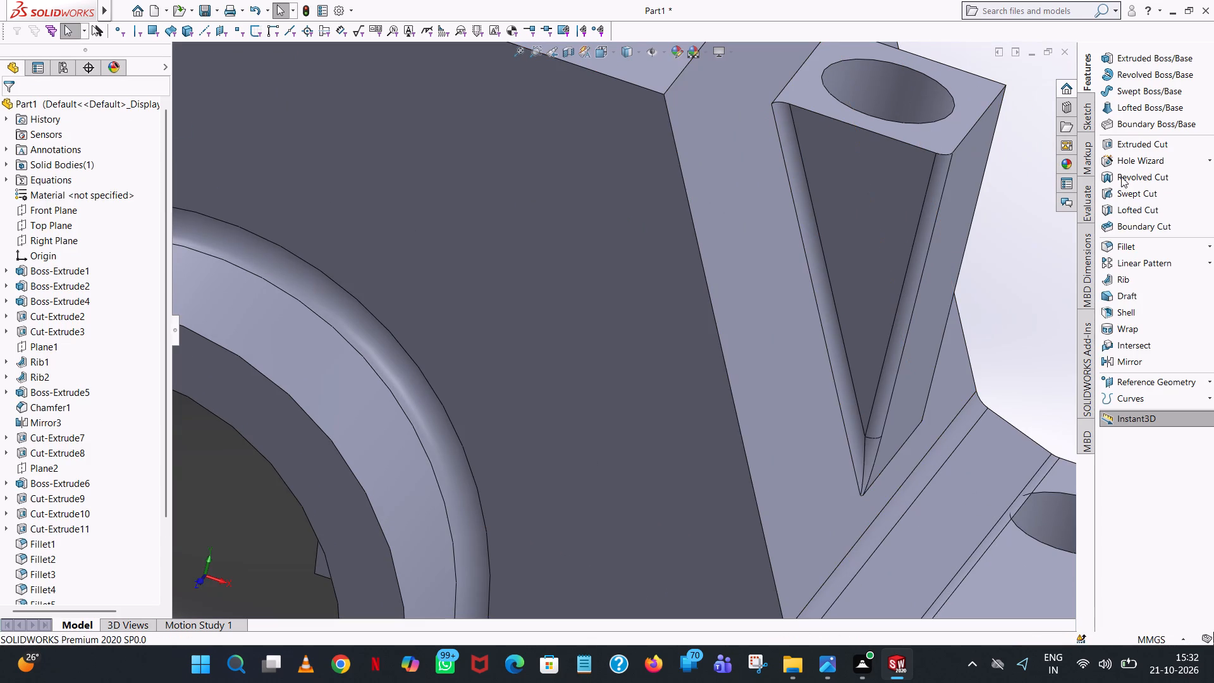
Apply a 1 mm fillet to the front top edge of the +X side block with tangent propagation.
click(1150, 243)
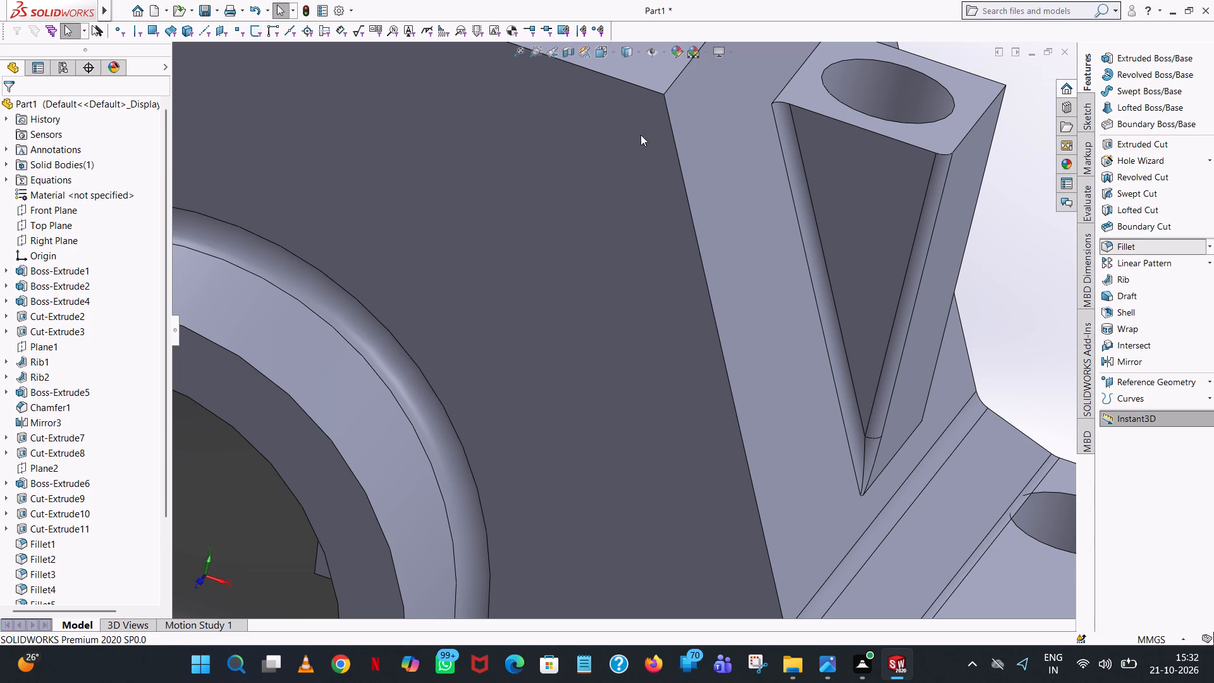
click(868, 130)
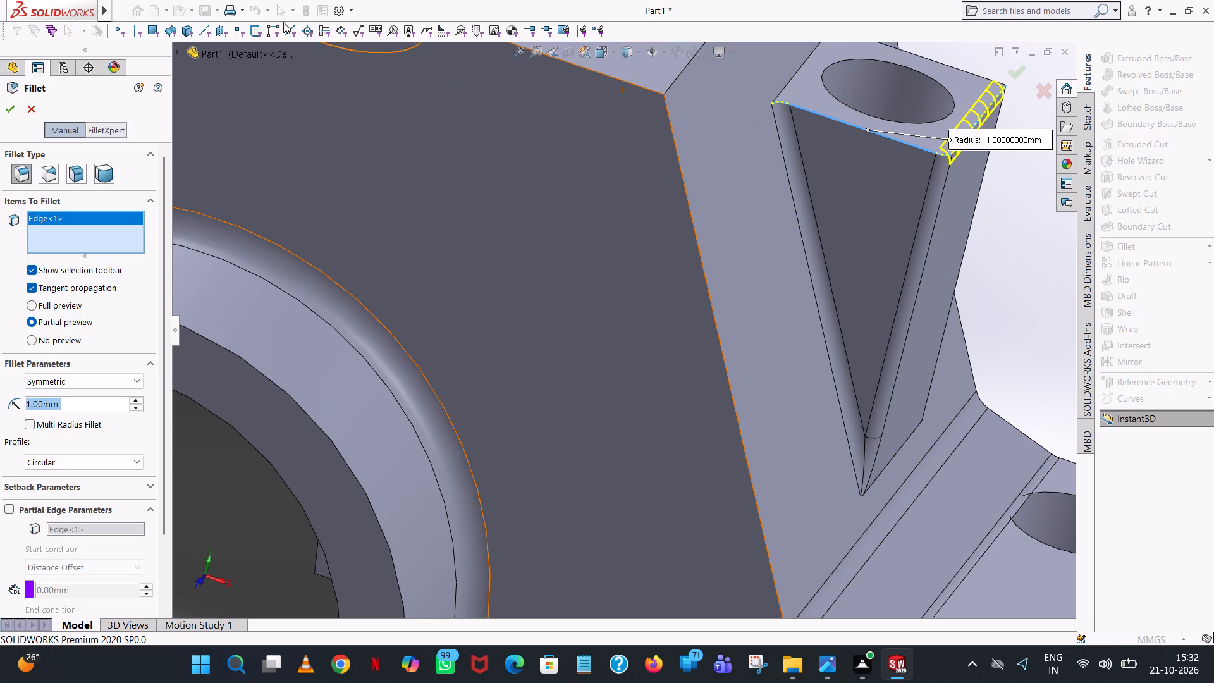
click(12, 103)
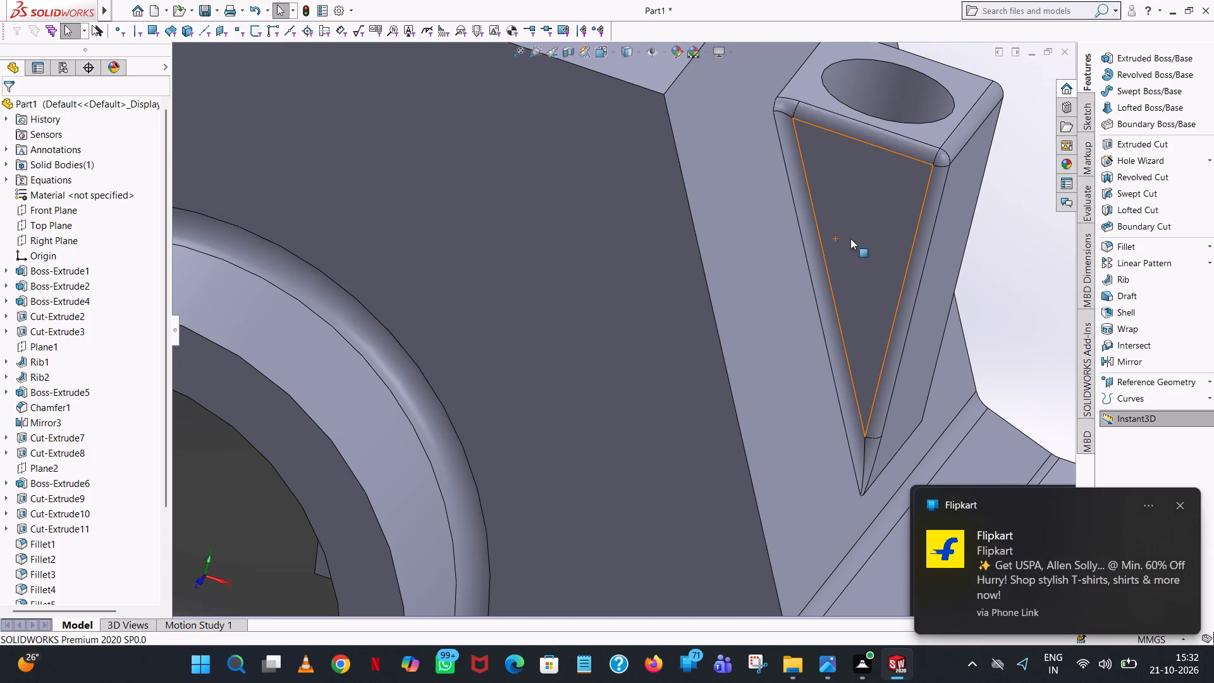
Apply a 1 mm fillet to the slanted outer edge of the +X side block's rear triangular face with tangent propagation.
scroll(850, 238, up, 3)
middle_drag(850, 238, 857, 166)
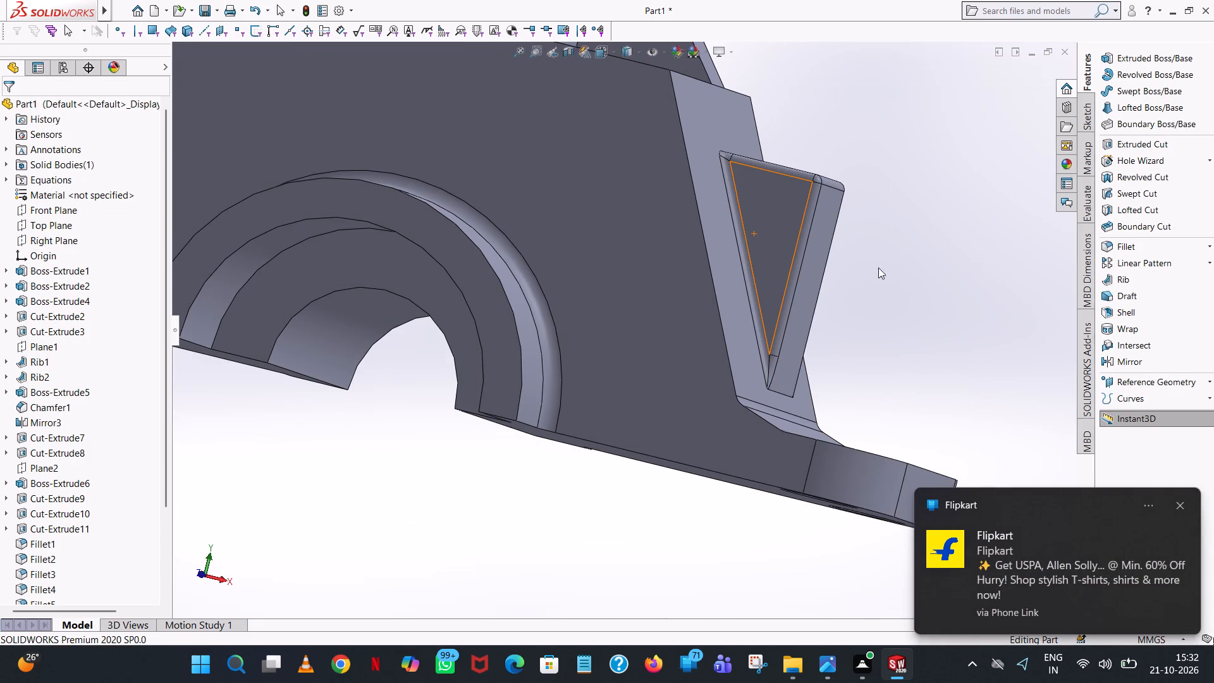
middle_drag(804, 279, 539, 341)
scroll(537, 341, down, 4)
middle_click(543, 341)
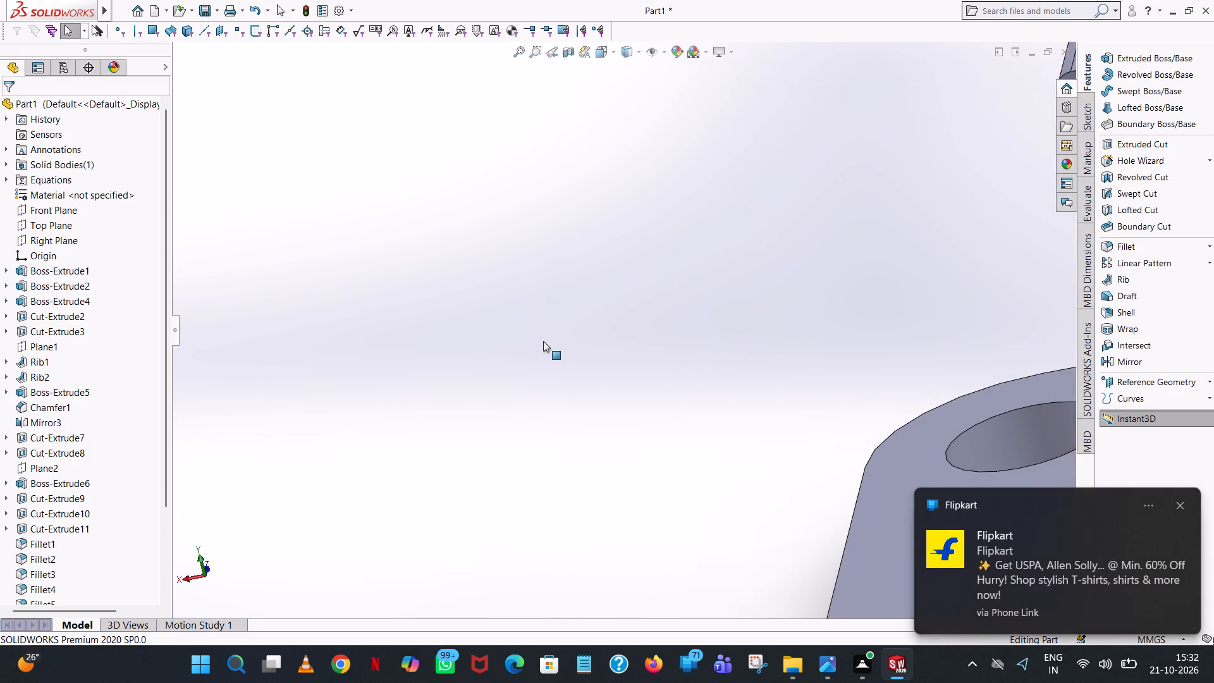
scroll(543, 340, up, 8)
middle_drag(932, 223, 978, 216)
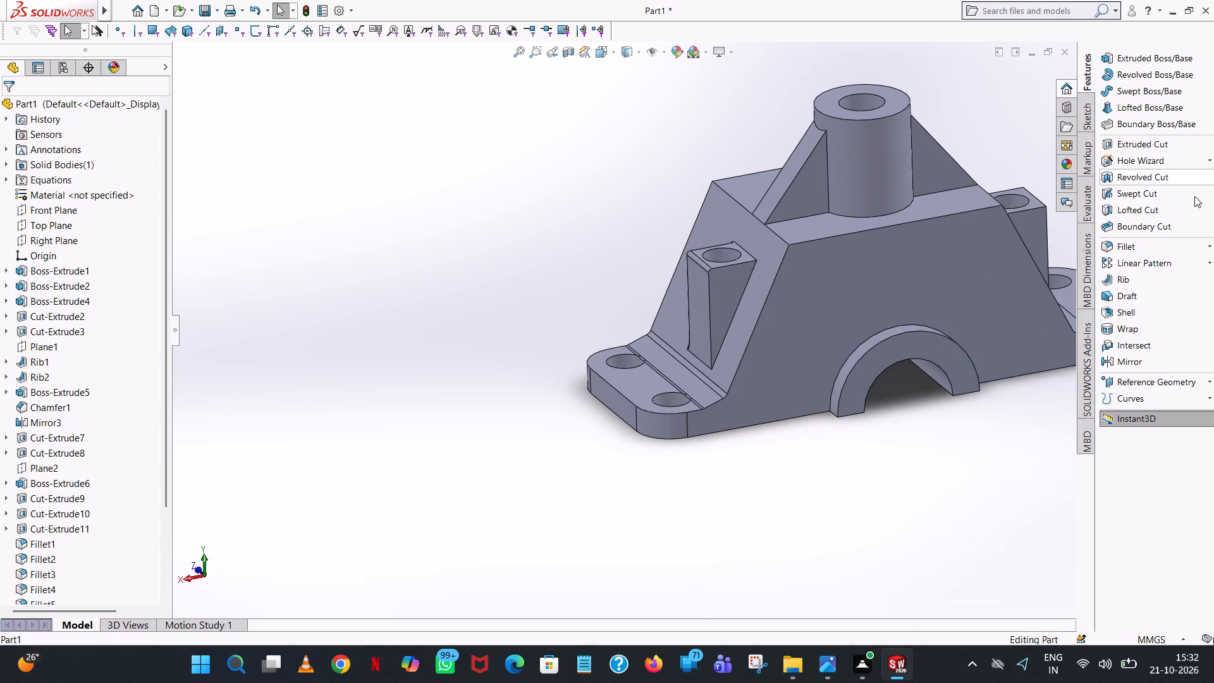
click(1145, 249)
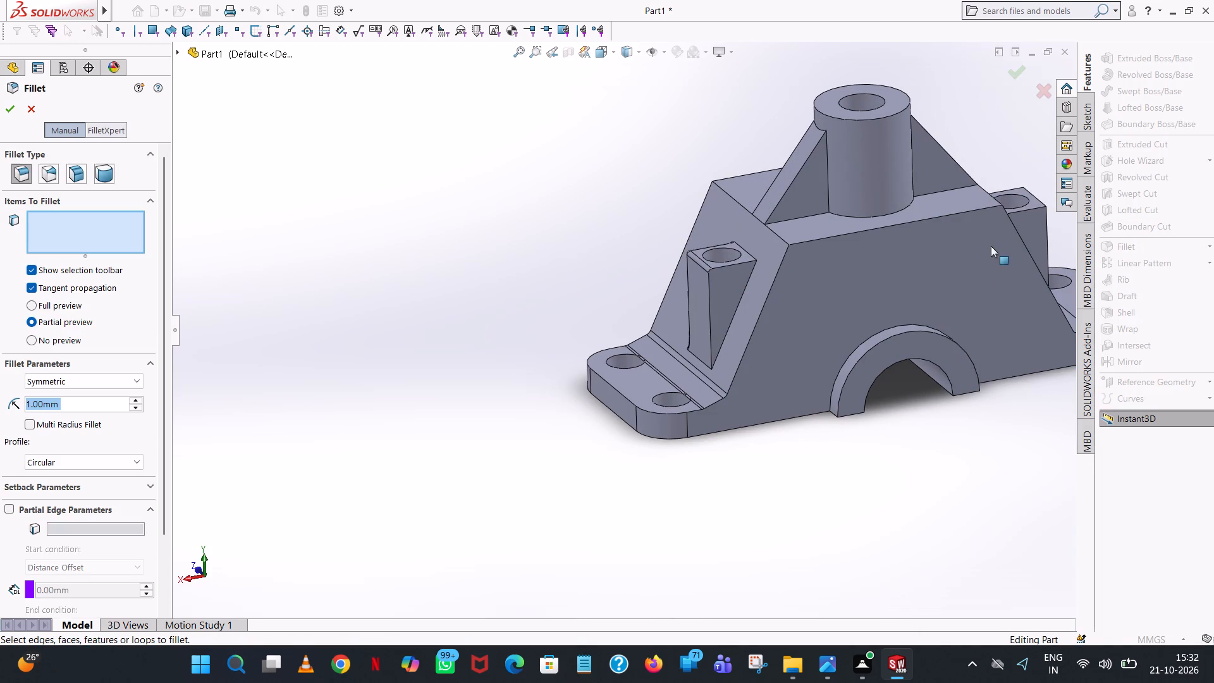
click(710, 307)
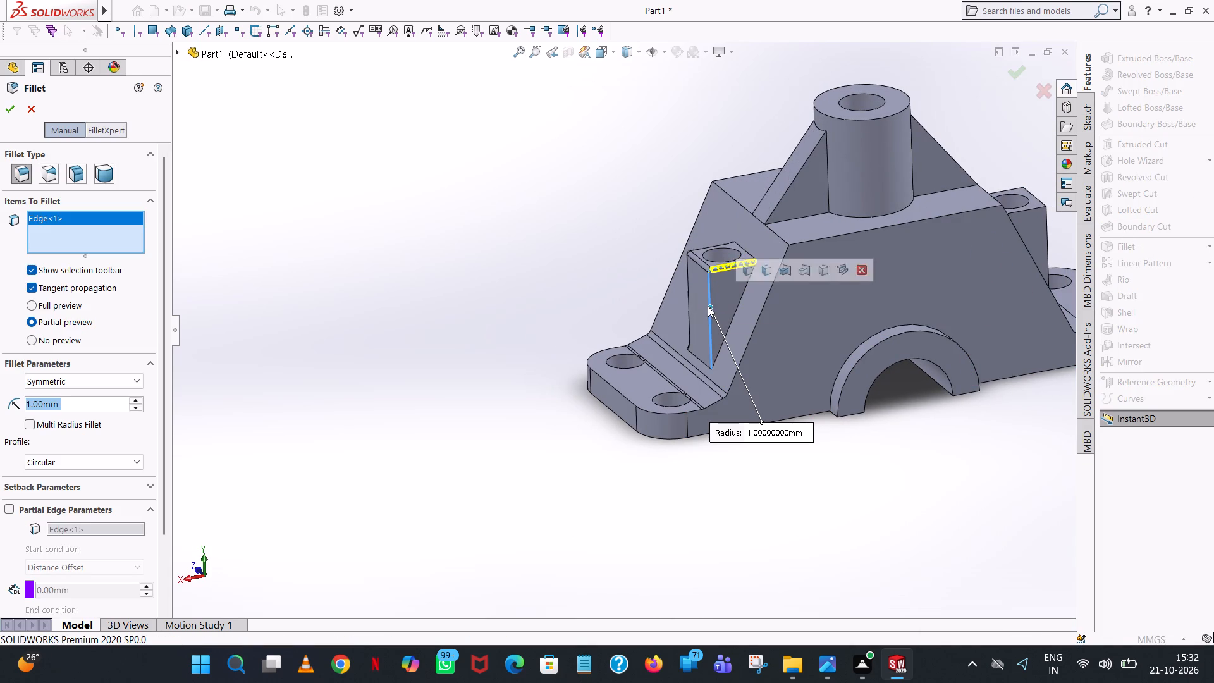
click(6, 105)
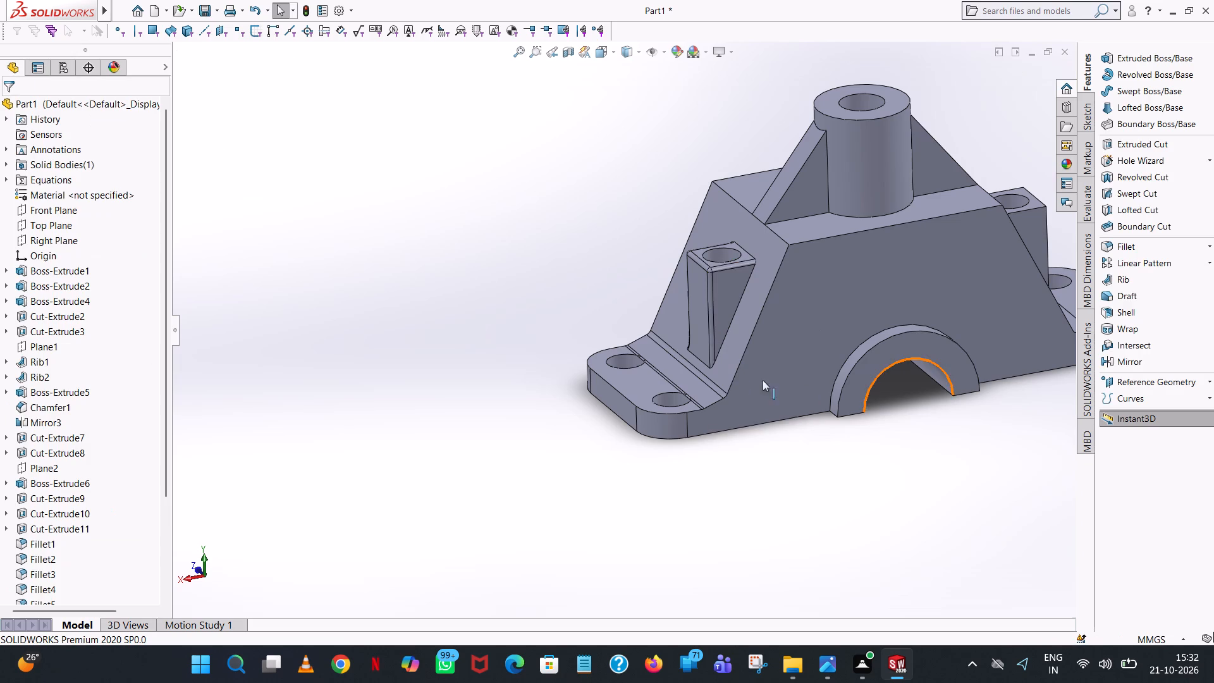
scroll(737, 379, down, 5)
middle_drag(690, 259, 702, 271)
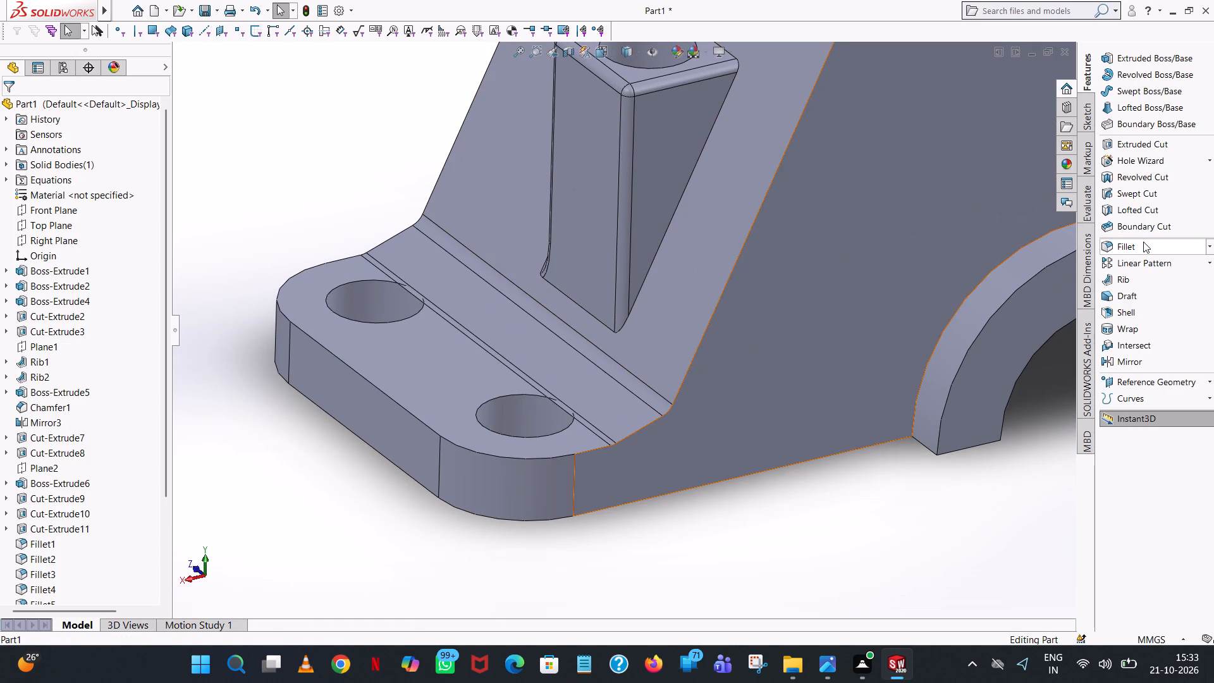
Apply a 1 mm fillet with tangent propagation to the lower edge where the +X side block's outer face meets the sloped body wall.
click(1143, 242)
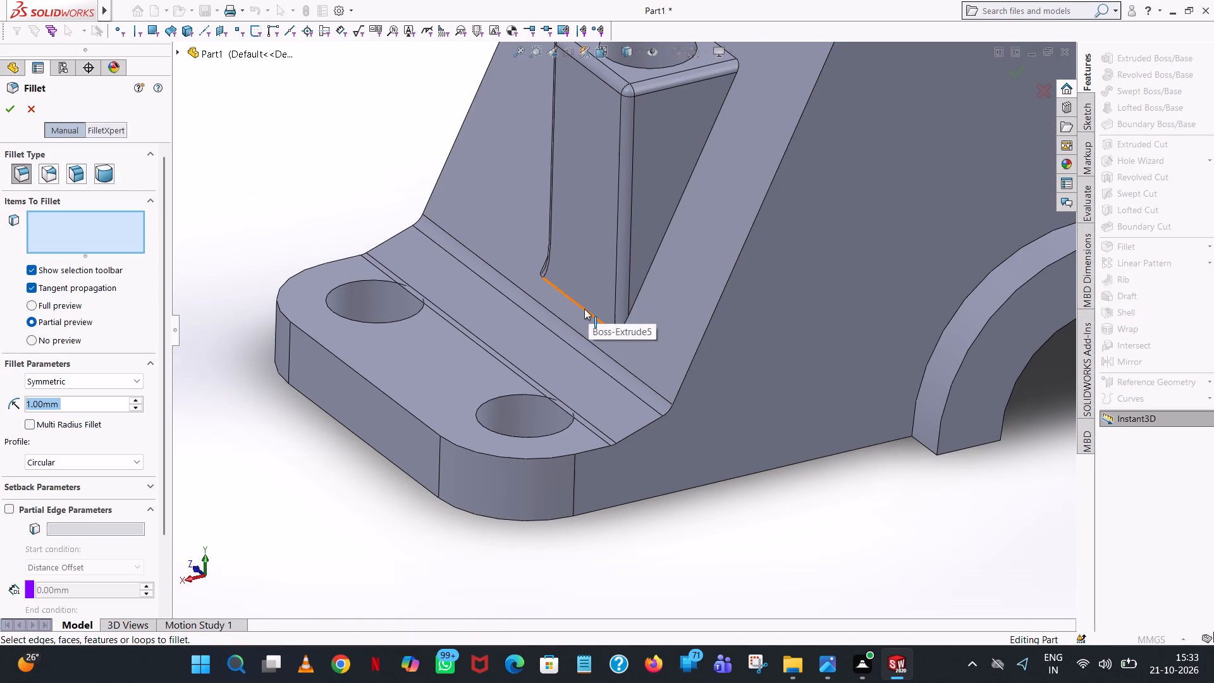
click(584, 309)
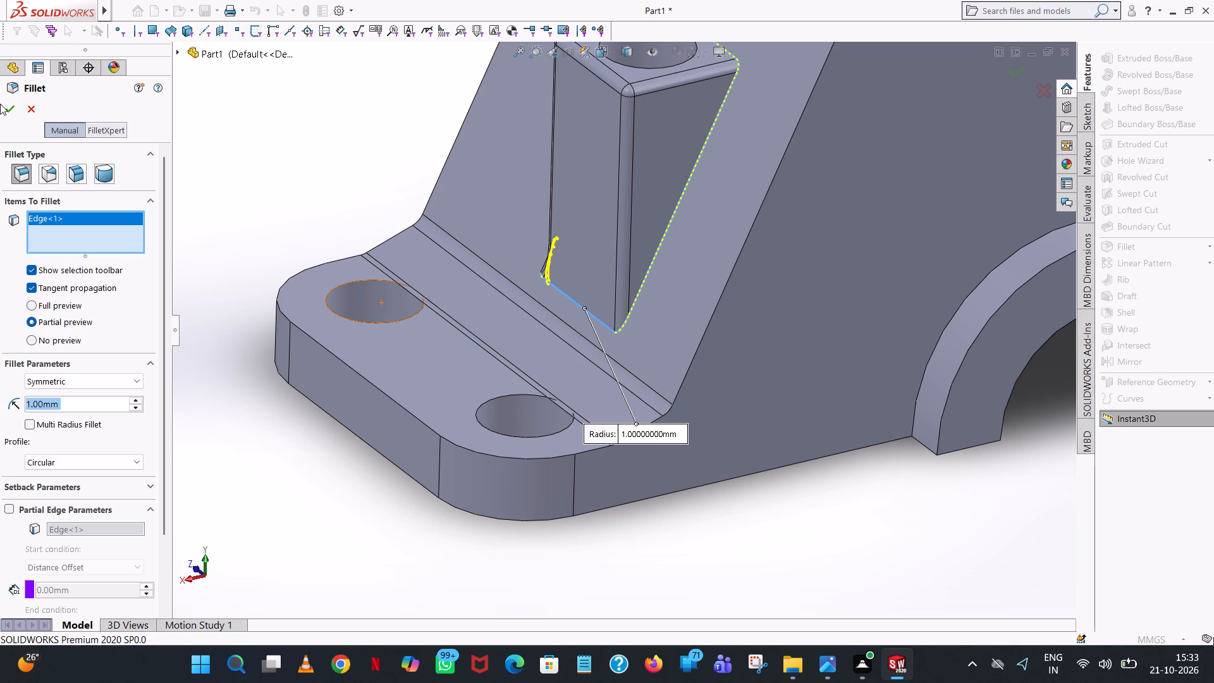
click(11, 111)
Apply a 1 mm fillet to the rear (-Z) edge where the -X side block's triangular face meets the sloped body wall.
middle_drag(334, 142, 336, 147)
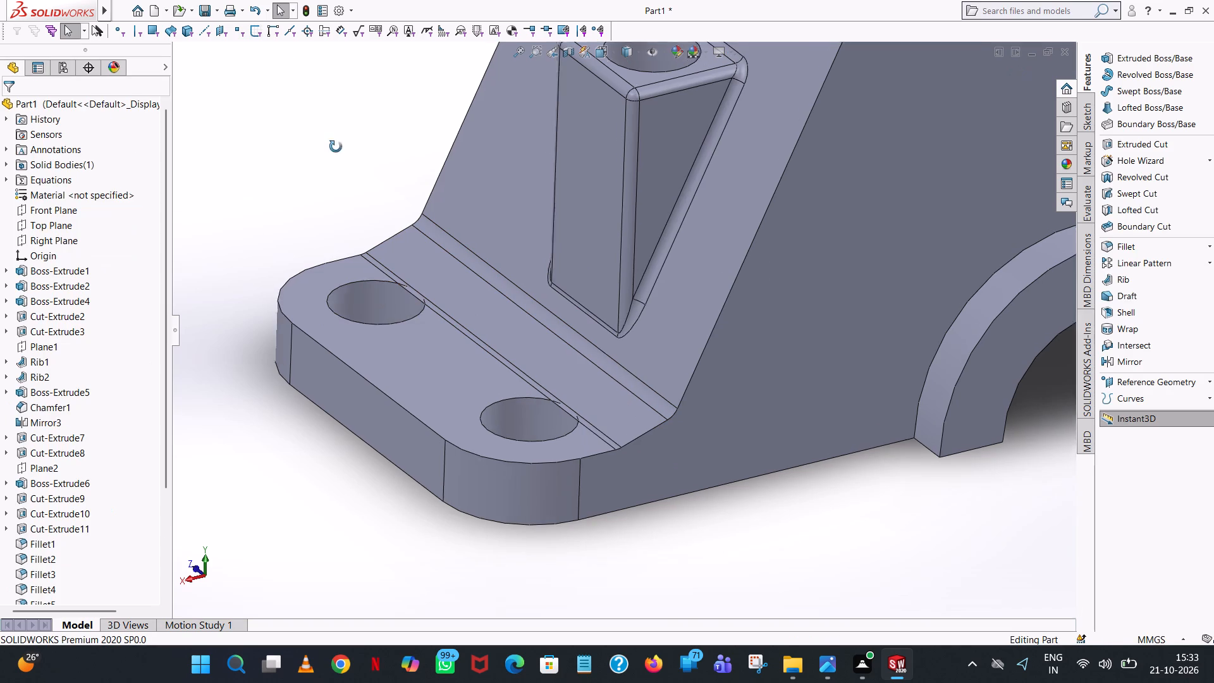
middle_drag(336, 147, 362, 231)
scroll(892, 241, up, 6)
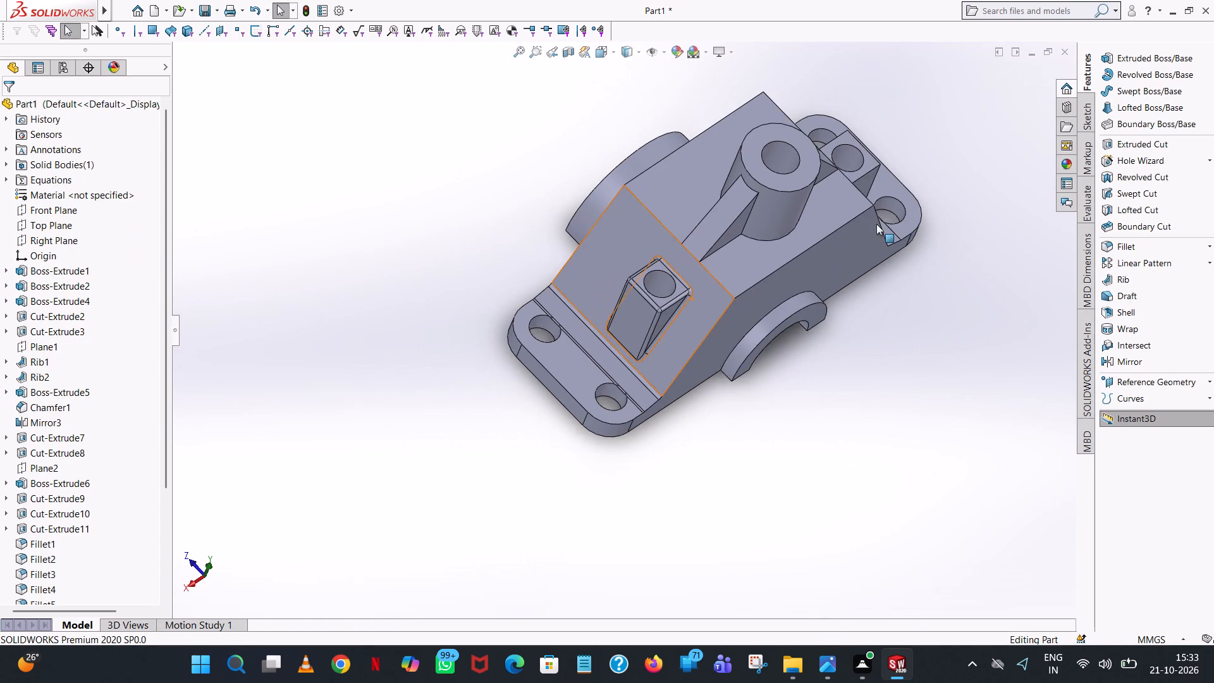
scroll(876, 224, down, 2)
middle_drag(876, 224, 816, 310)
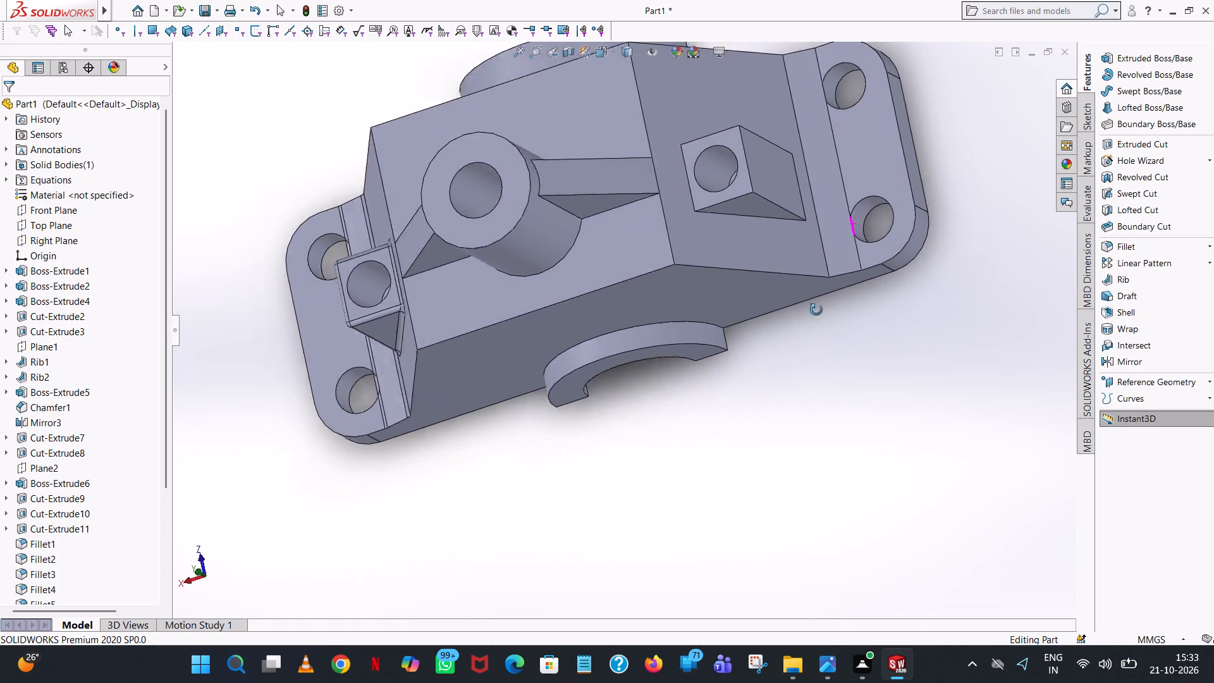
middle_drag(816, 310, 846, 327)
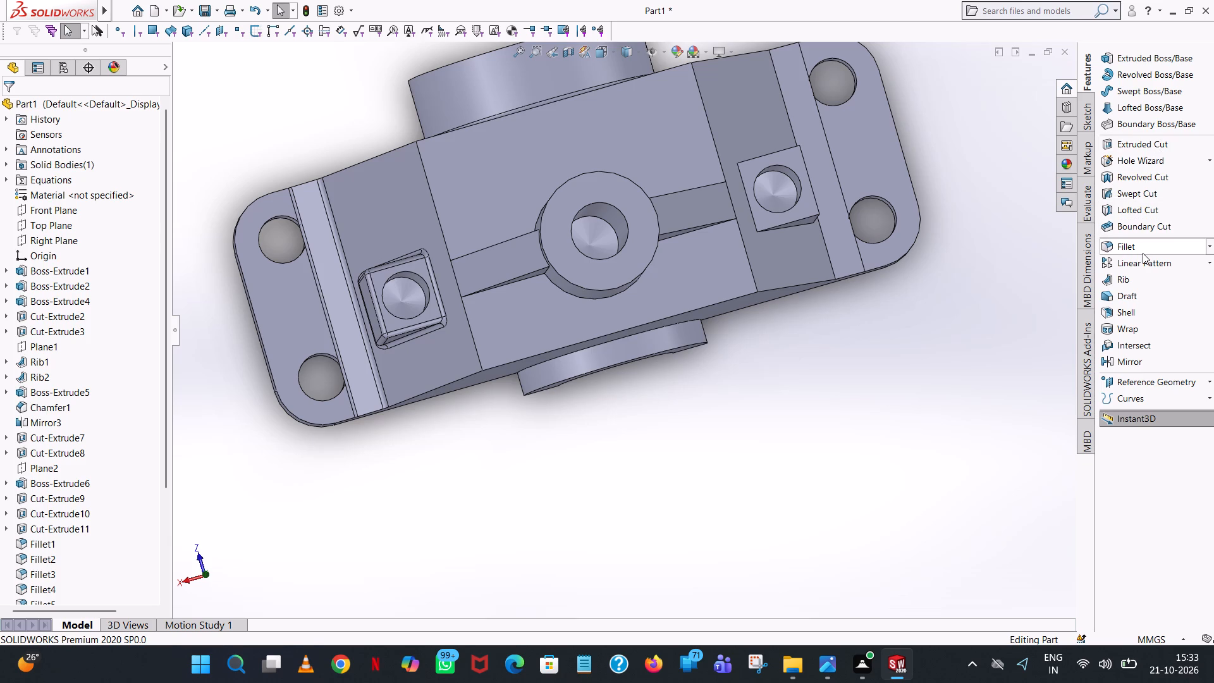
click(1143, 253)
click(789, 228)
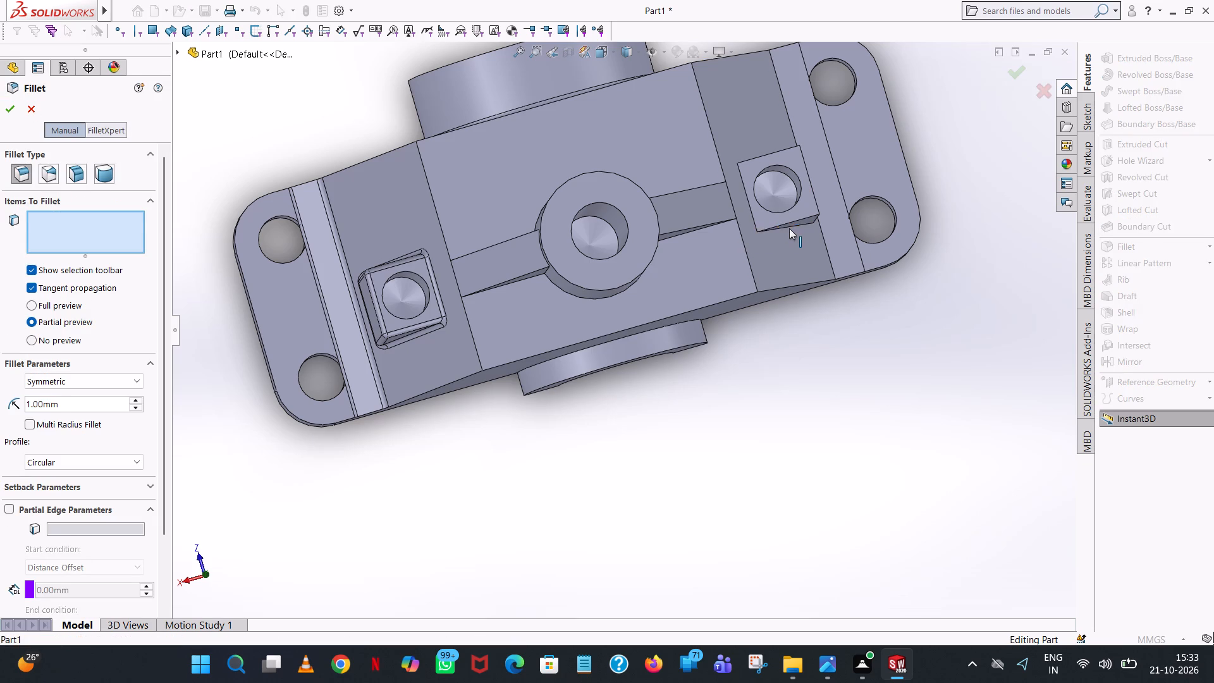
click(5, 111)
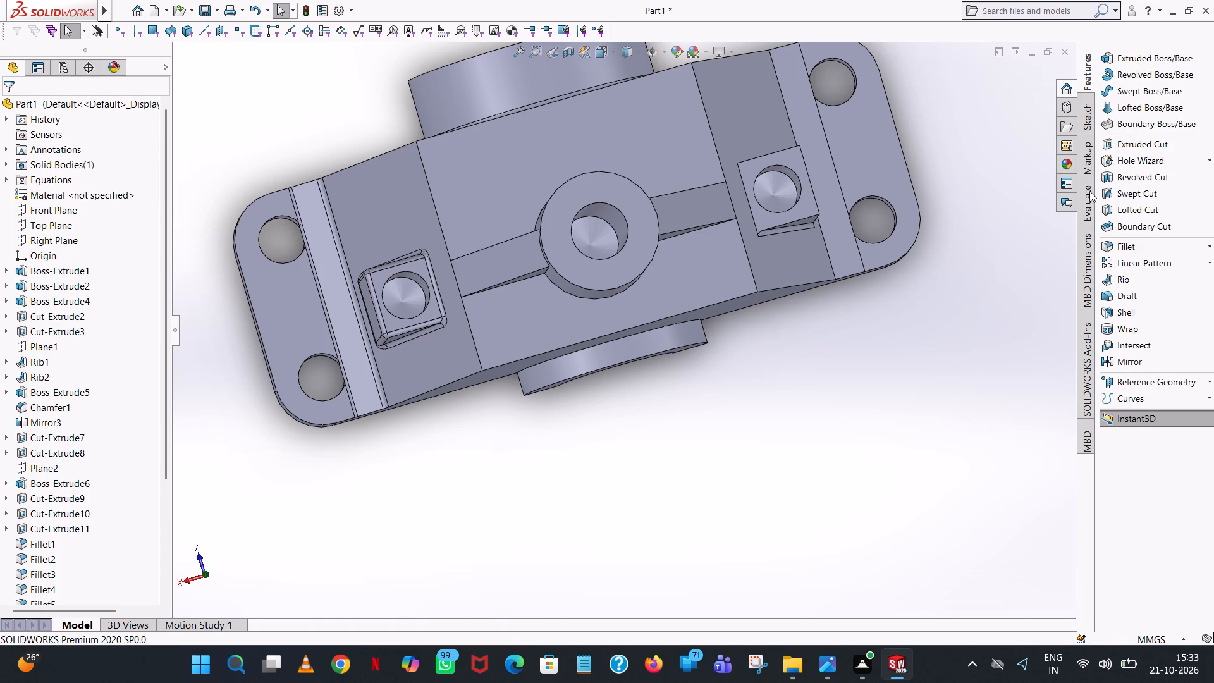
Apply a 1 mm fillet to the slanted outer edge of the -X side block's rear (-Z) triangular face.
click(1111, 250)
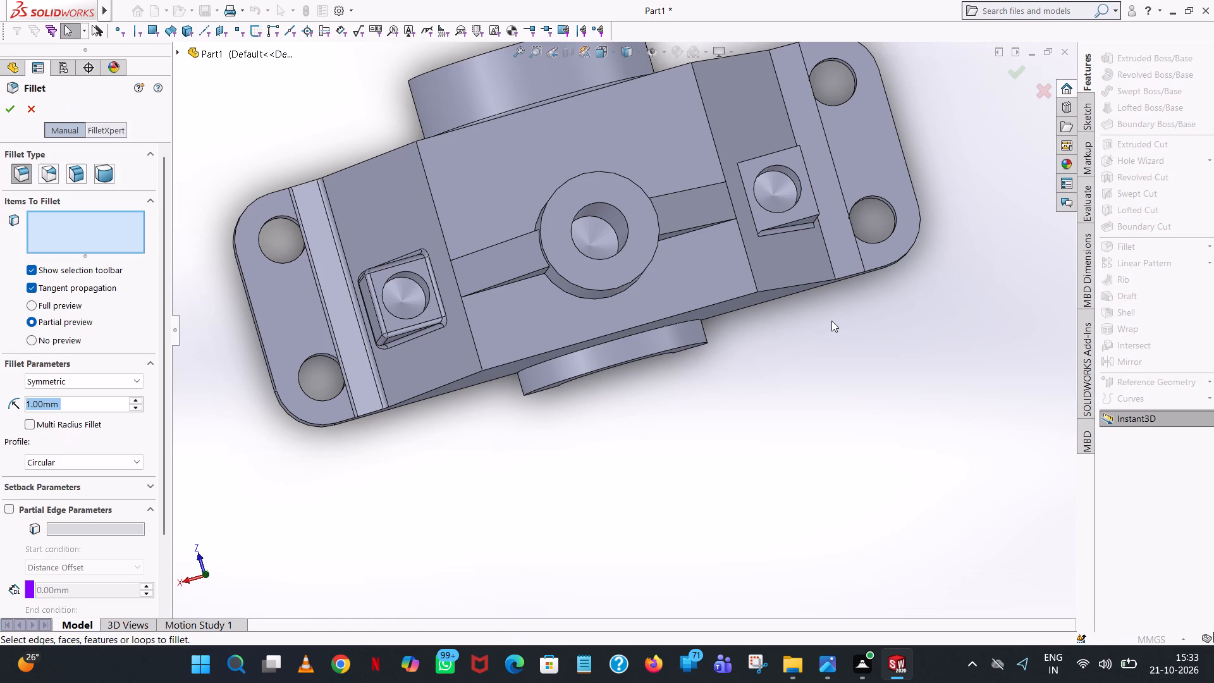
middle_drag(831, 318, 805, 217)
scroll(821, 231, down, 5)
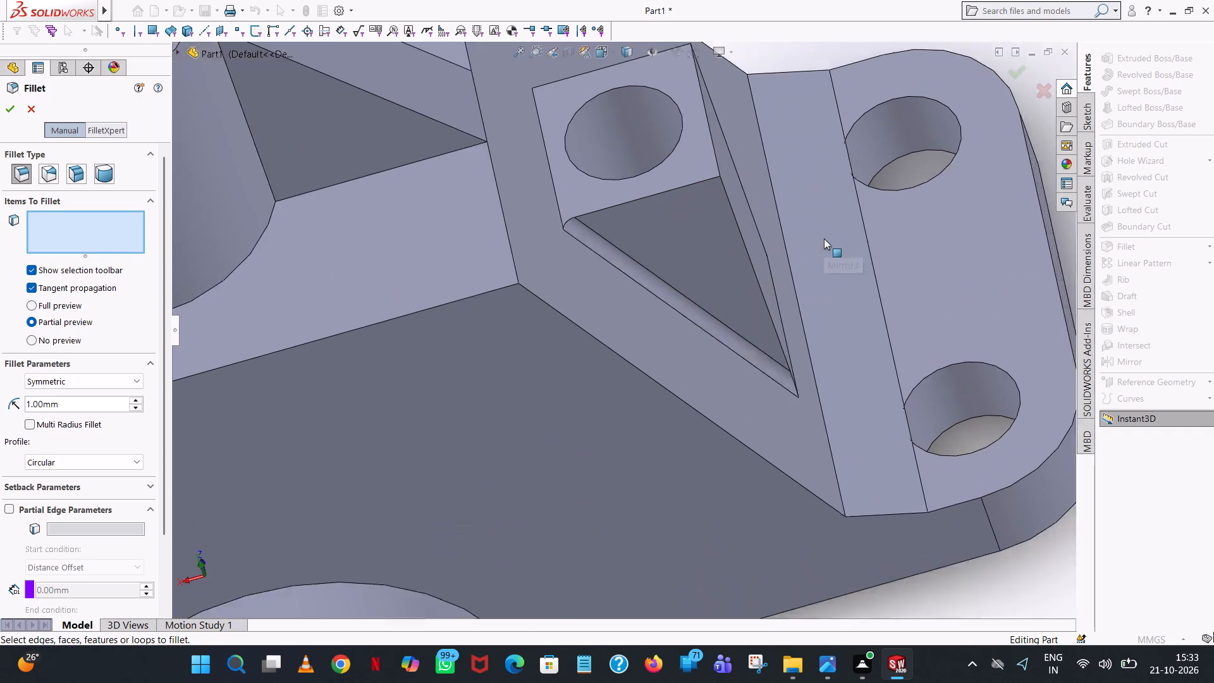
scroll(824, 238, down, 1)
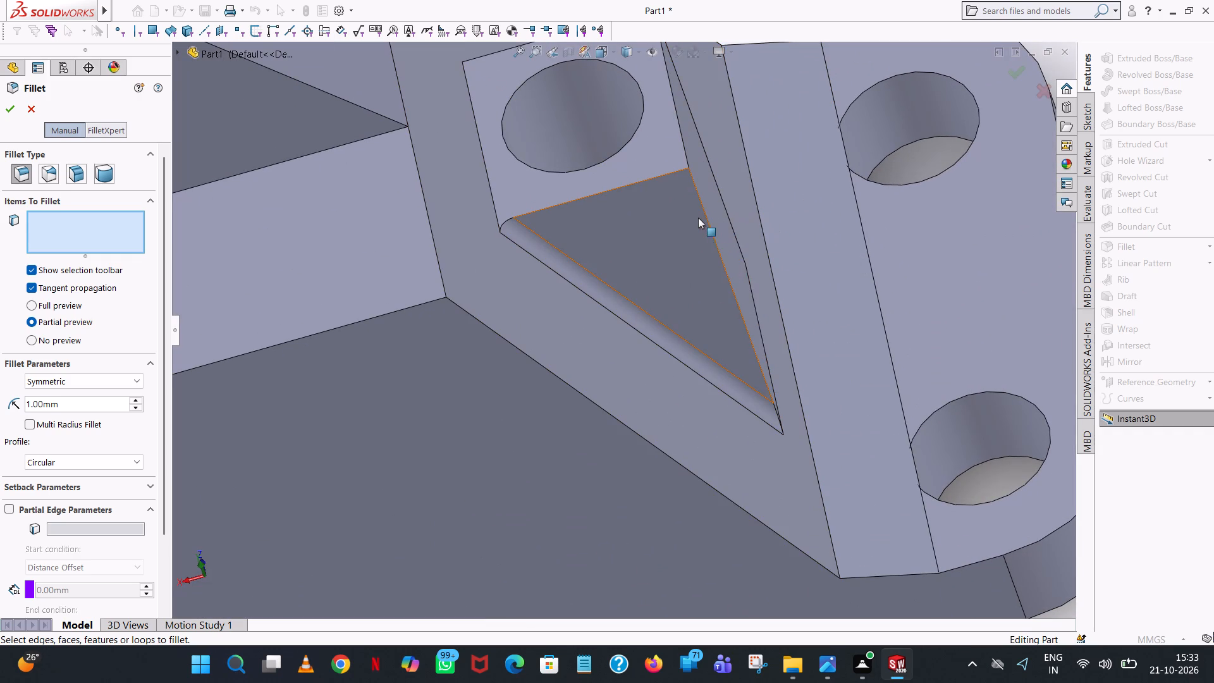
click(702, 205)
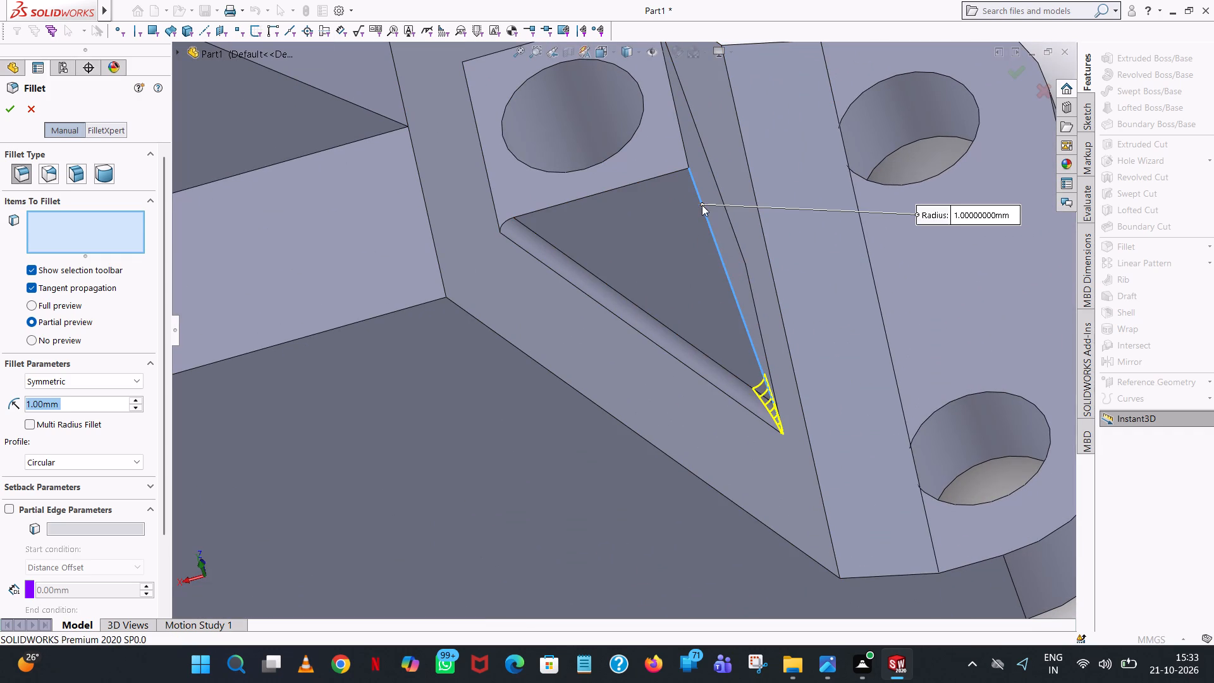
click(19, 108)
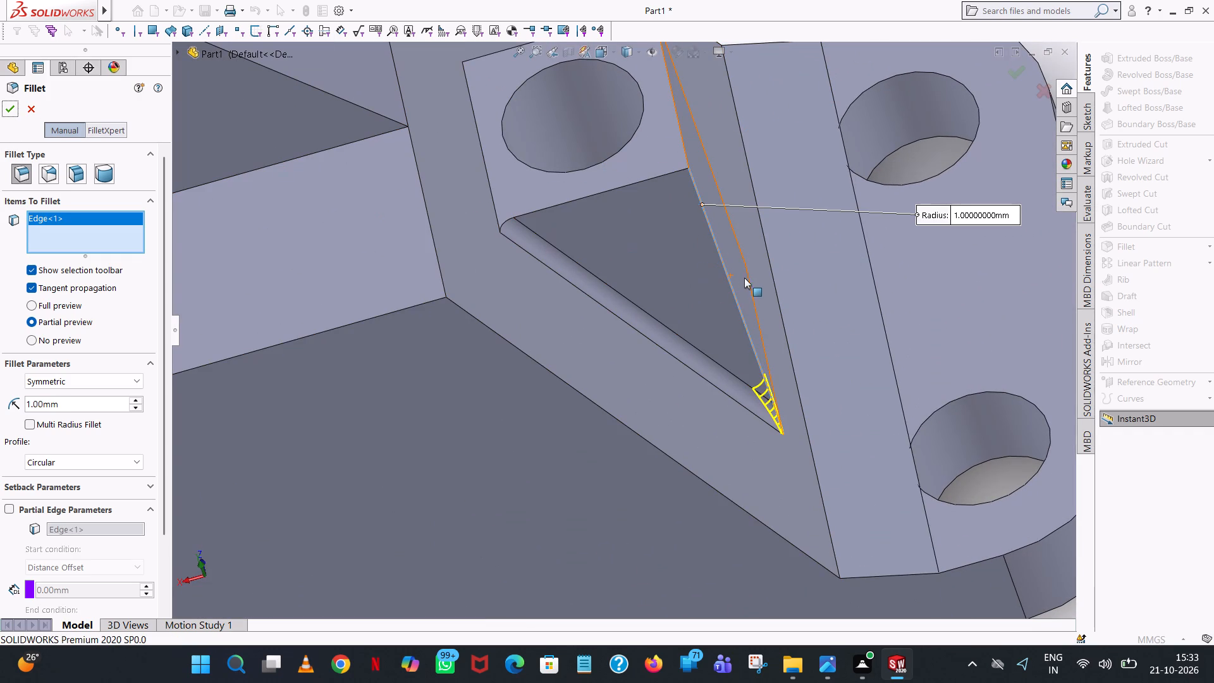
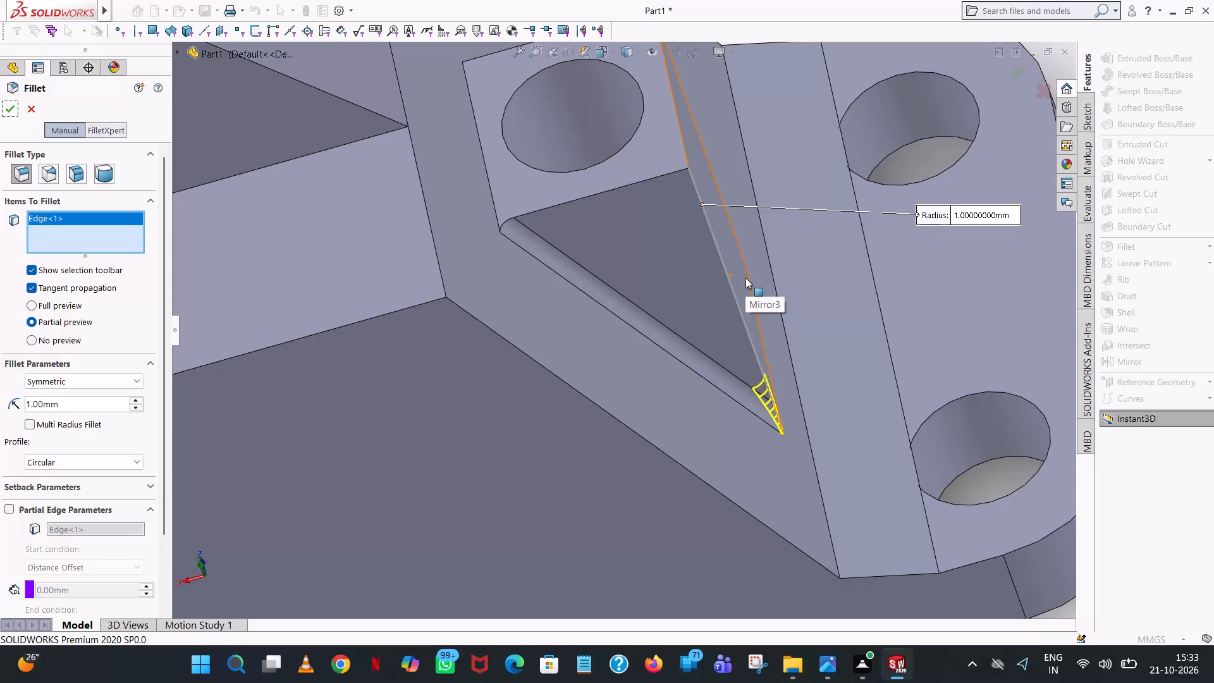
Apply 1 mm fillets to the two remaining unrounded edges of the small holed boss's triangular side face.
click(15, 104)
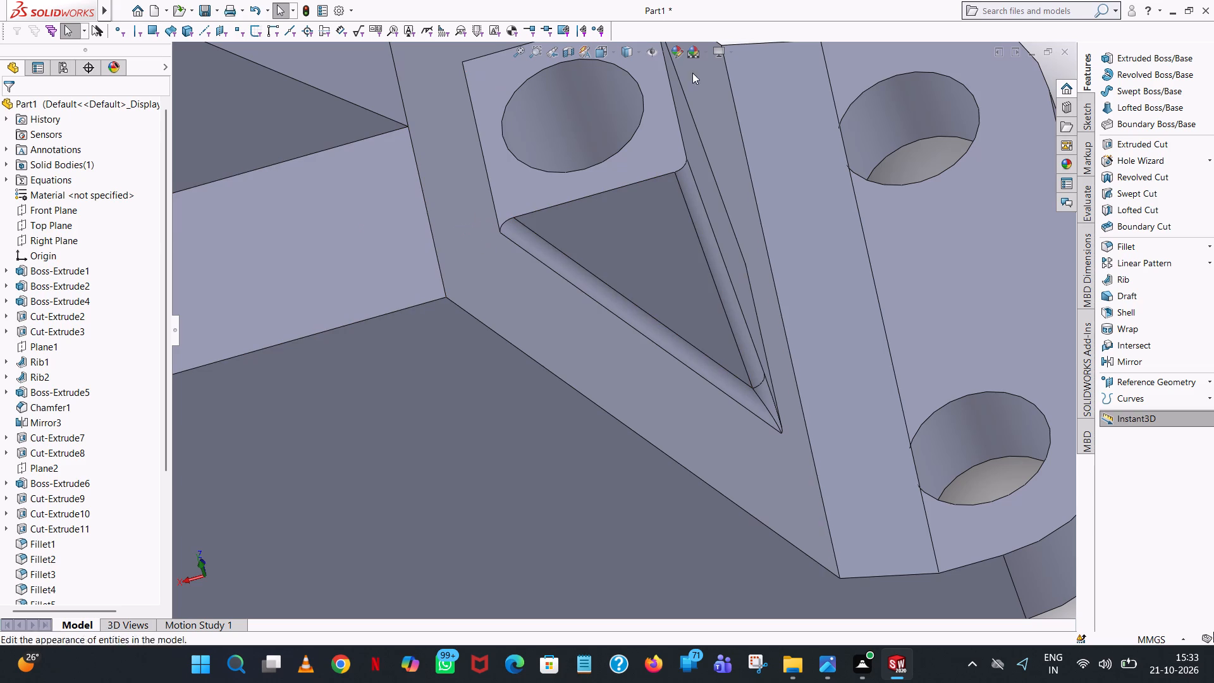
click(1139, 248)
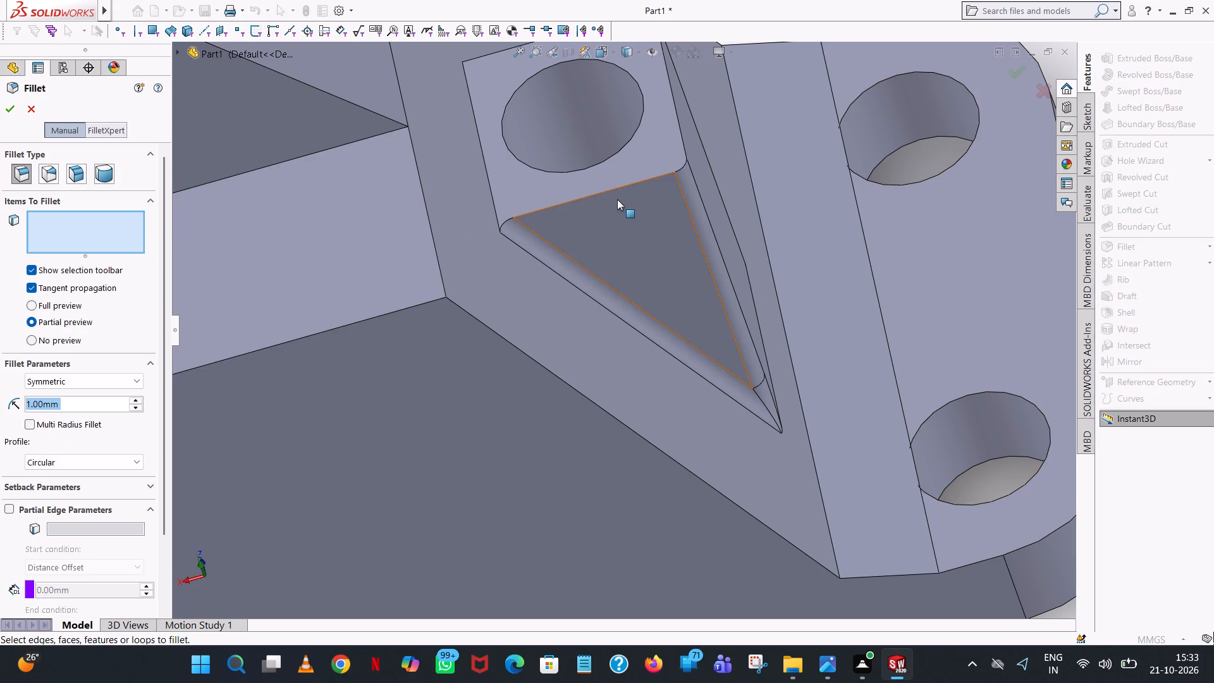
click(615, 190)
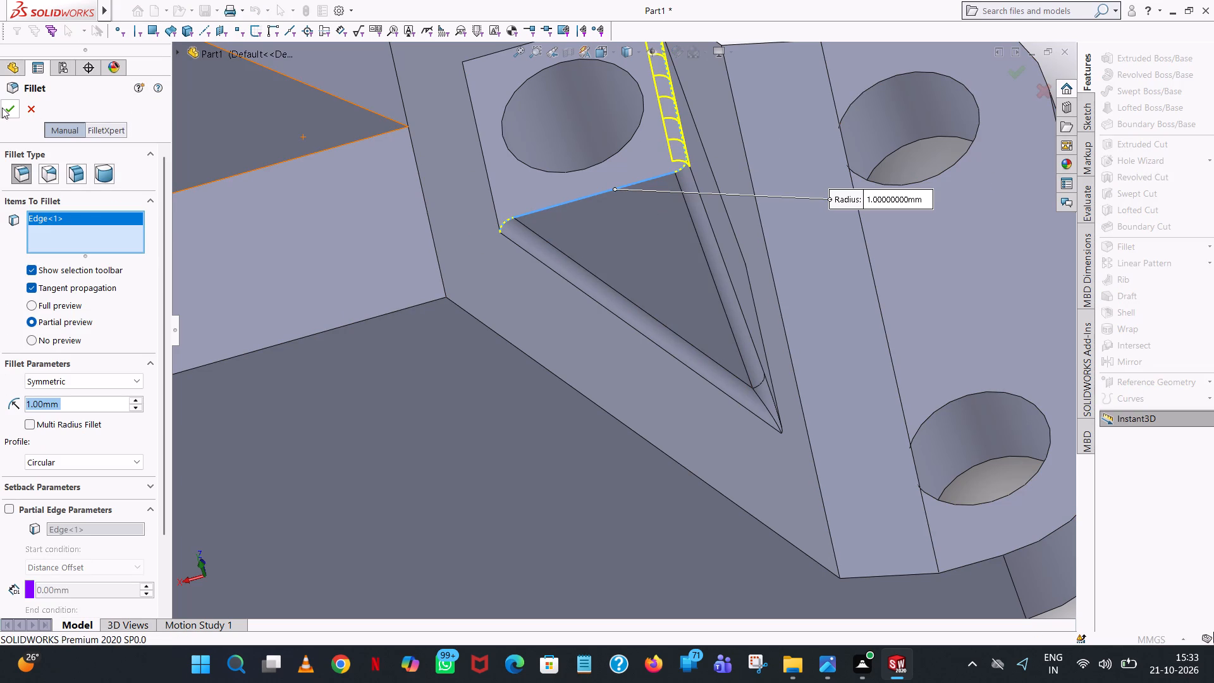
click(3, 108)
Fillet all edges of the small holed boss's opposite triangular side face with a 1 mm radius.
scroll(1031, 320, up, 3)
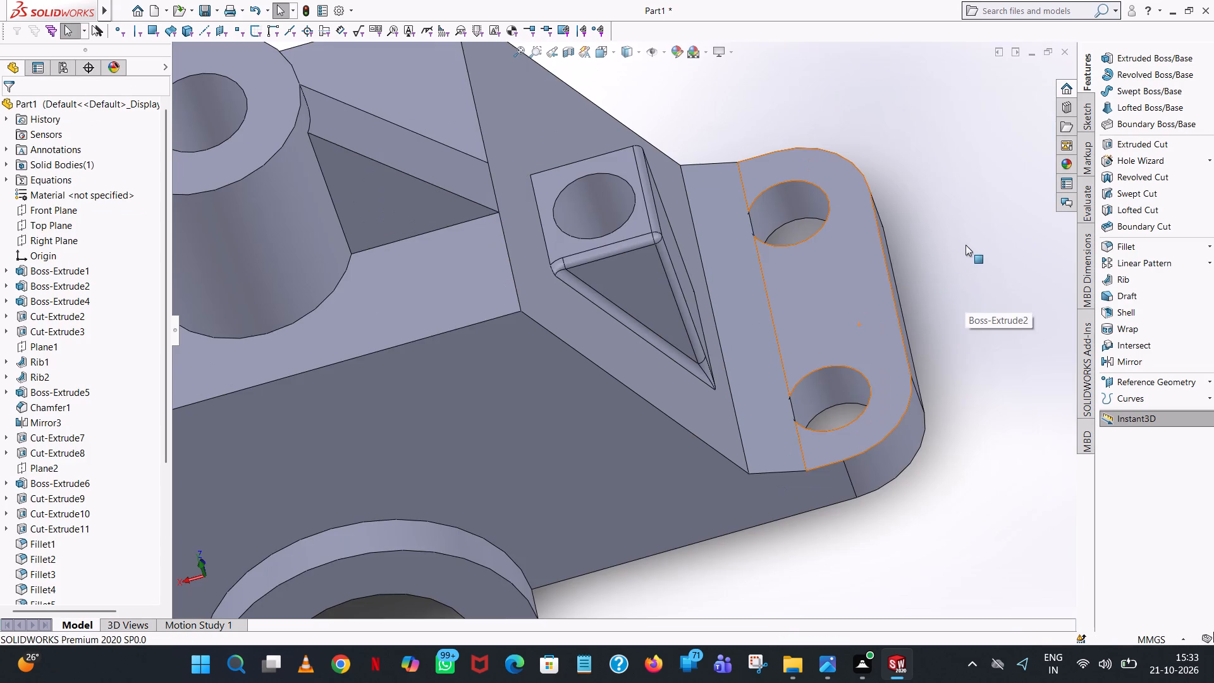
middle_drag(966, 245, 978, 428)
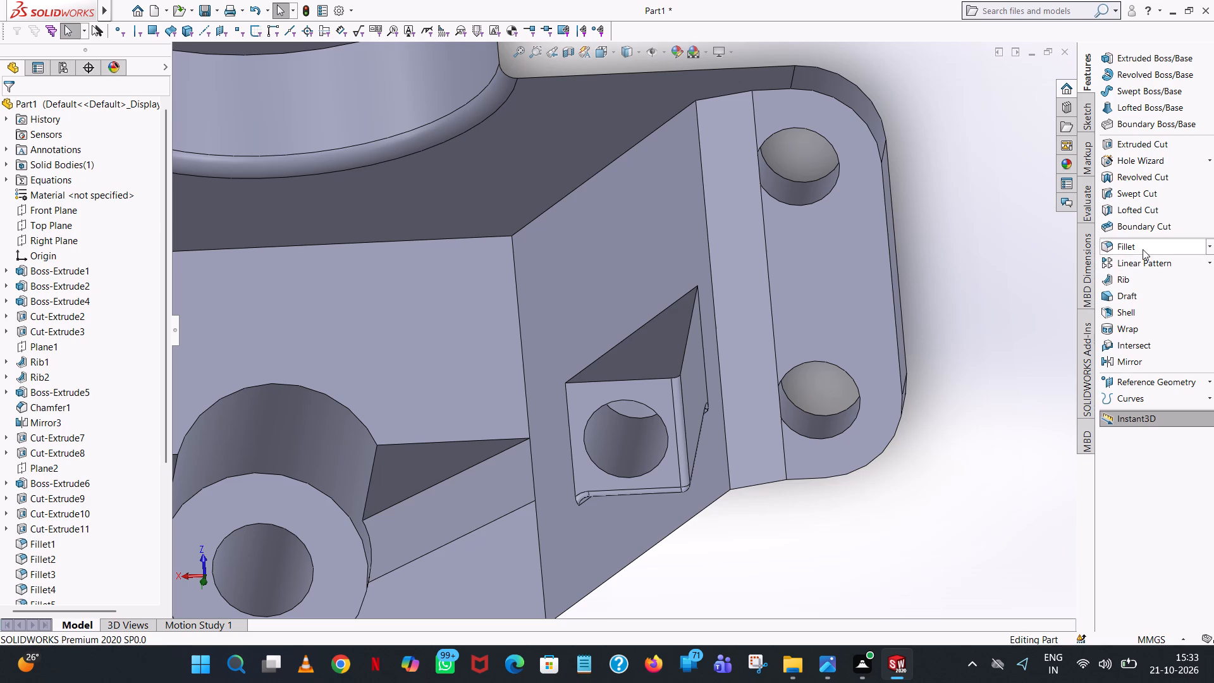
click(1143, 249)
scroll(663, 361, down, 5)
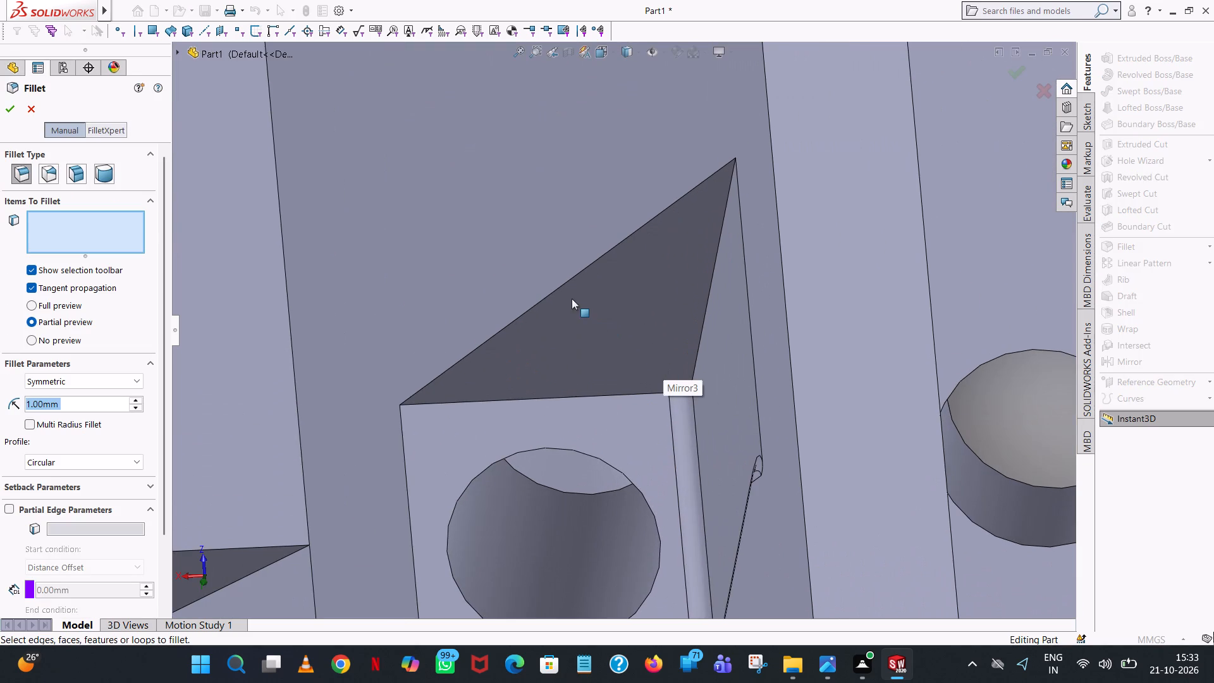
click(554, 295)
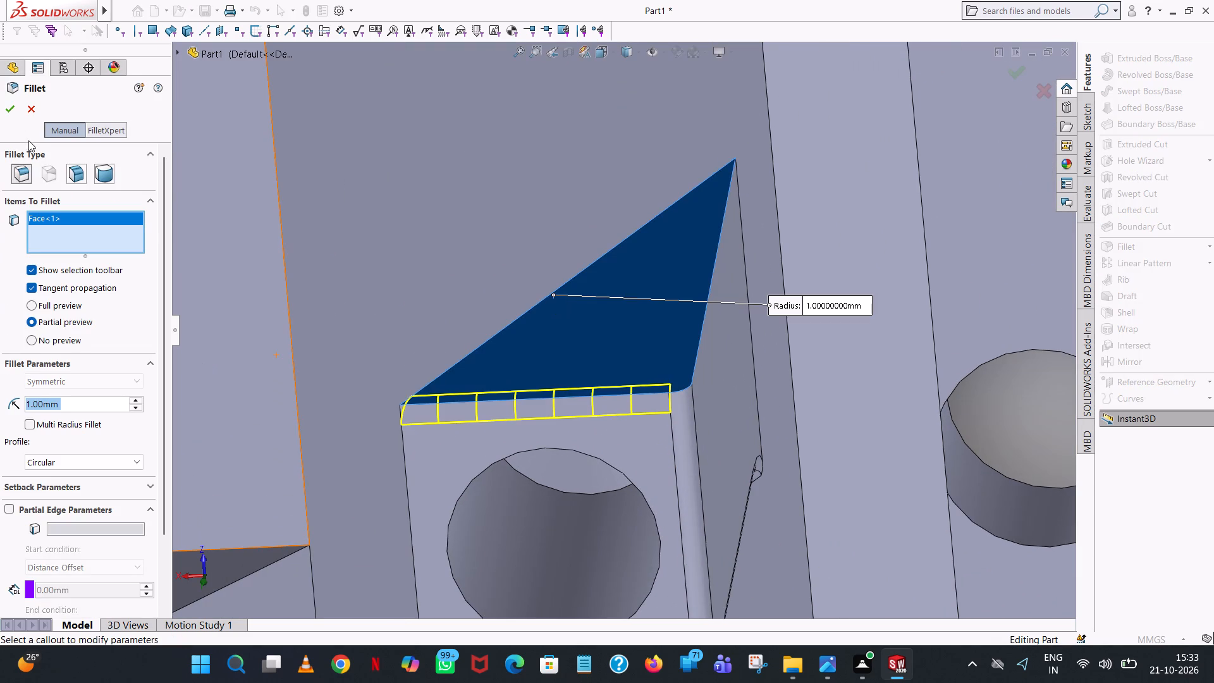
click(15, 109)
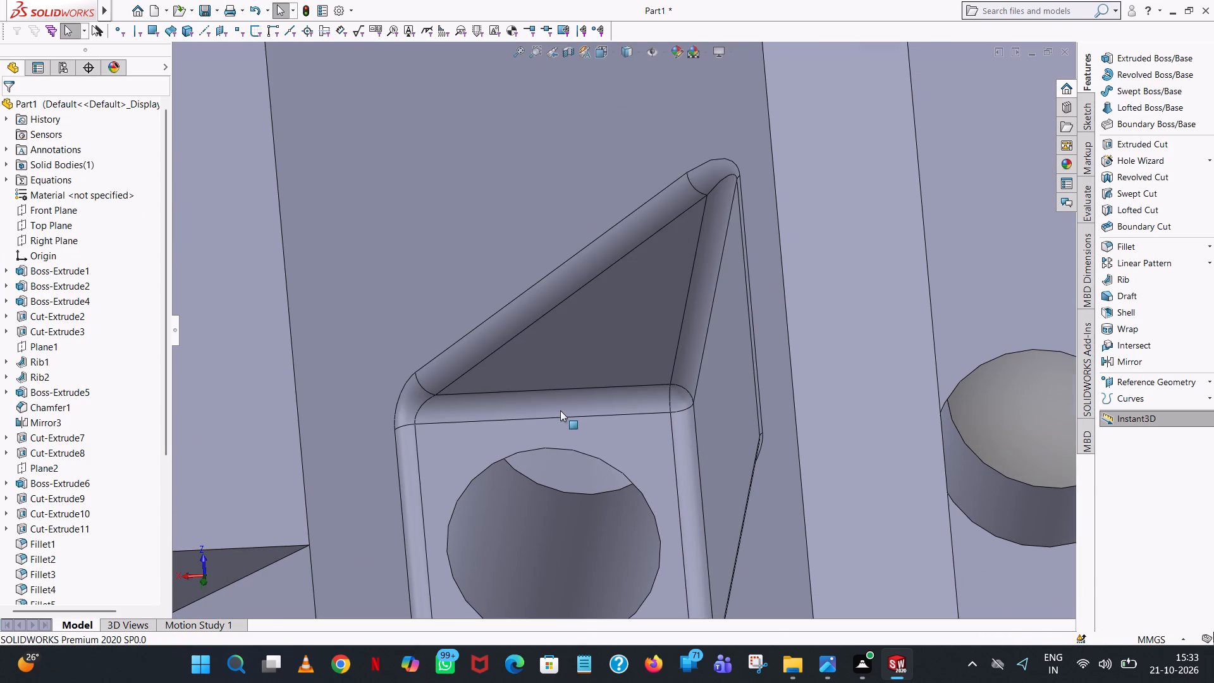
Examine the small boss's rounded edges and the whole part from several angles.
scroll(560, 410, up, 4)
middle_drag(559, 410, 407, 331)
scroll(557, 409, down, 1)
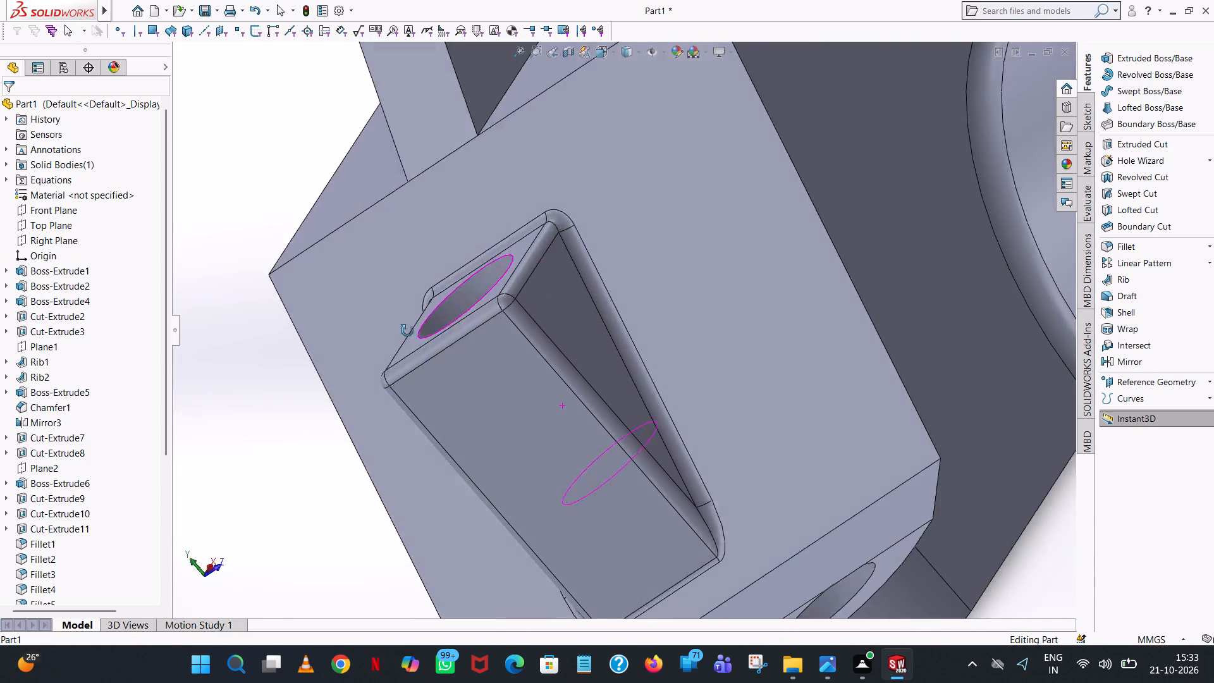
middle_drag(407, 331, 450, 370)
scroll(444, 369, up, 1)
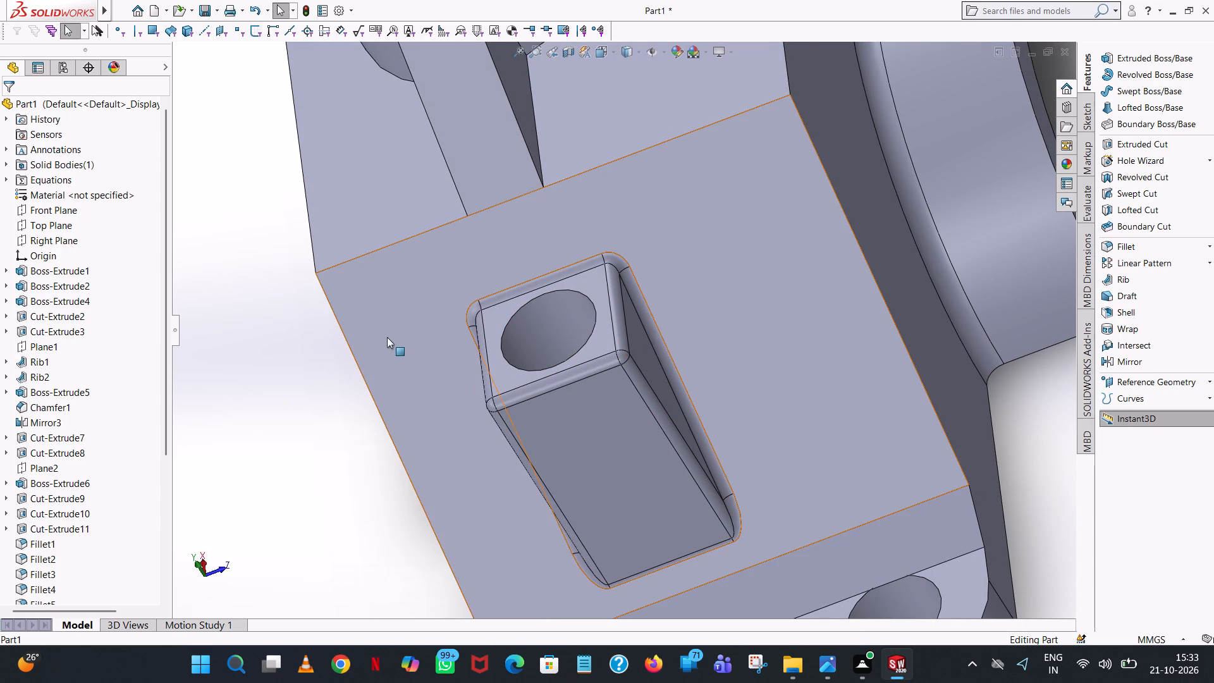
scroll(660, 282, up, 8)
middle_drag(661, 282, 664, 280)
scroll(661, 282, up, 1)
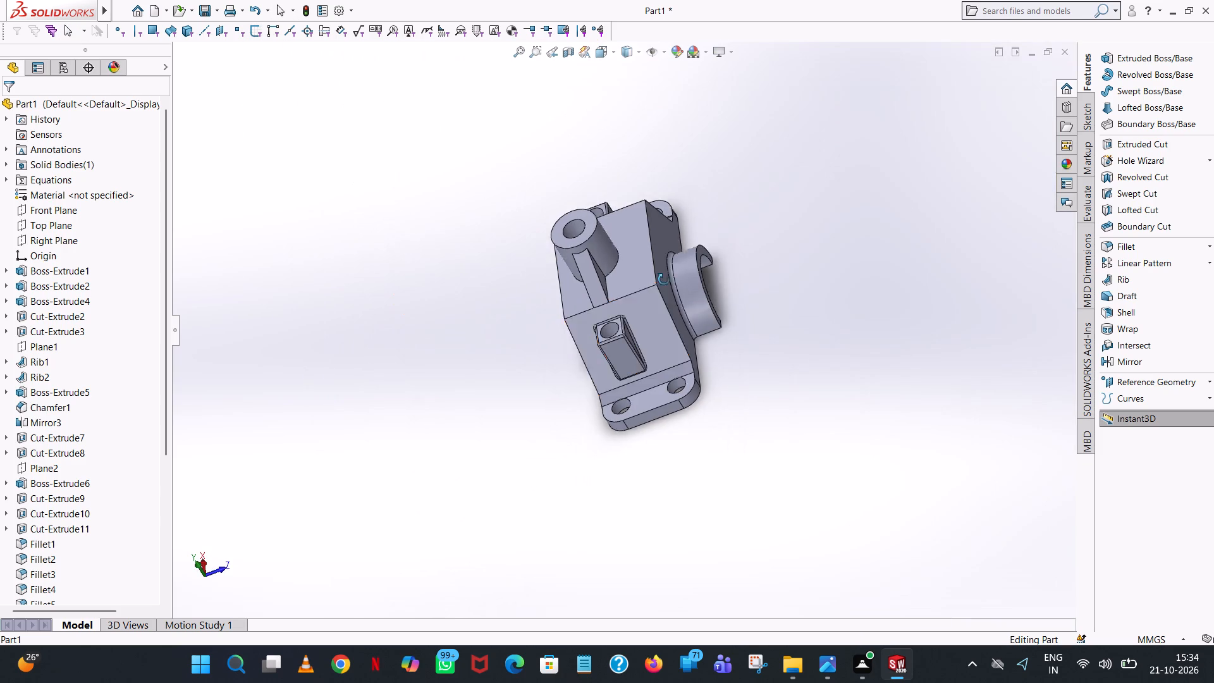
scroll(664, 280, up, 1)
middle_drag(664, 280, 857, 357)
scroll(589, 301, down, 3)
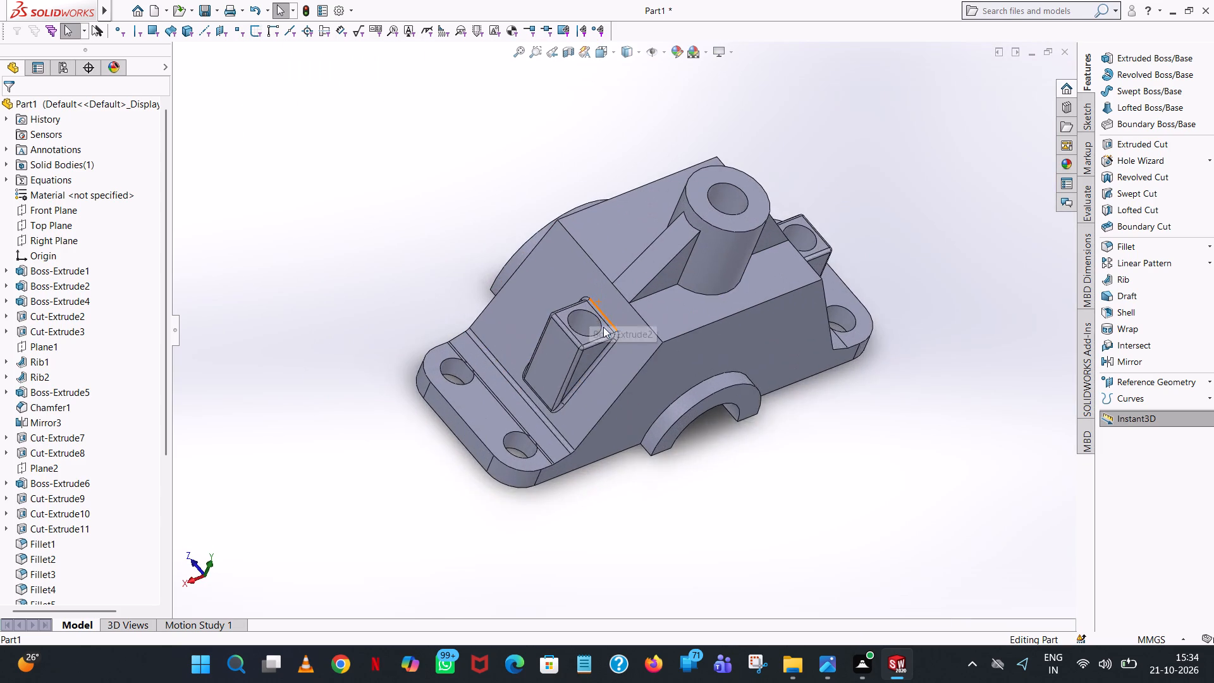
scroll(603, 327, down, 4)
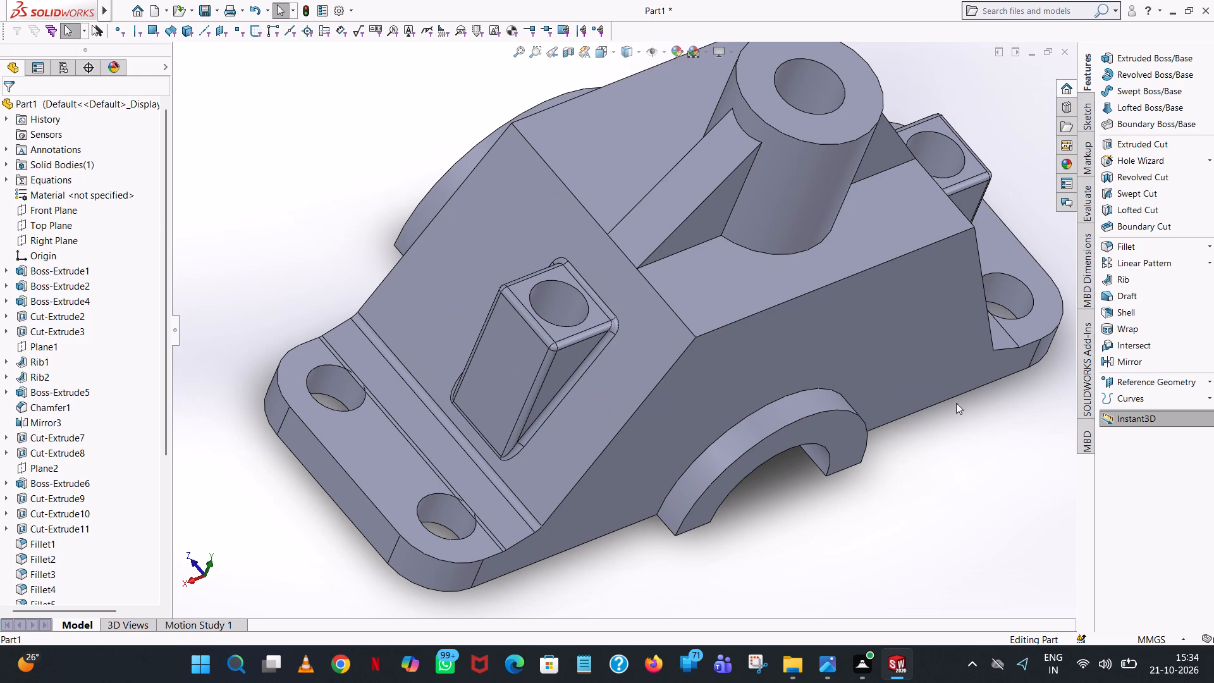
Fillet the curved edge where the half-round collar meets the body's side wall with a 2 mm radius.
click(1147, 250)
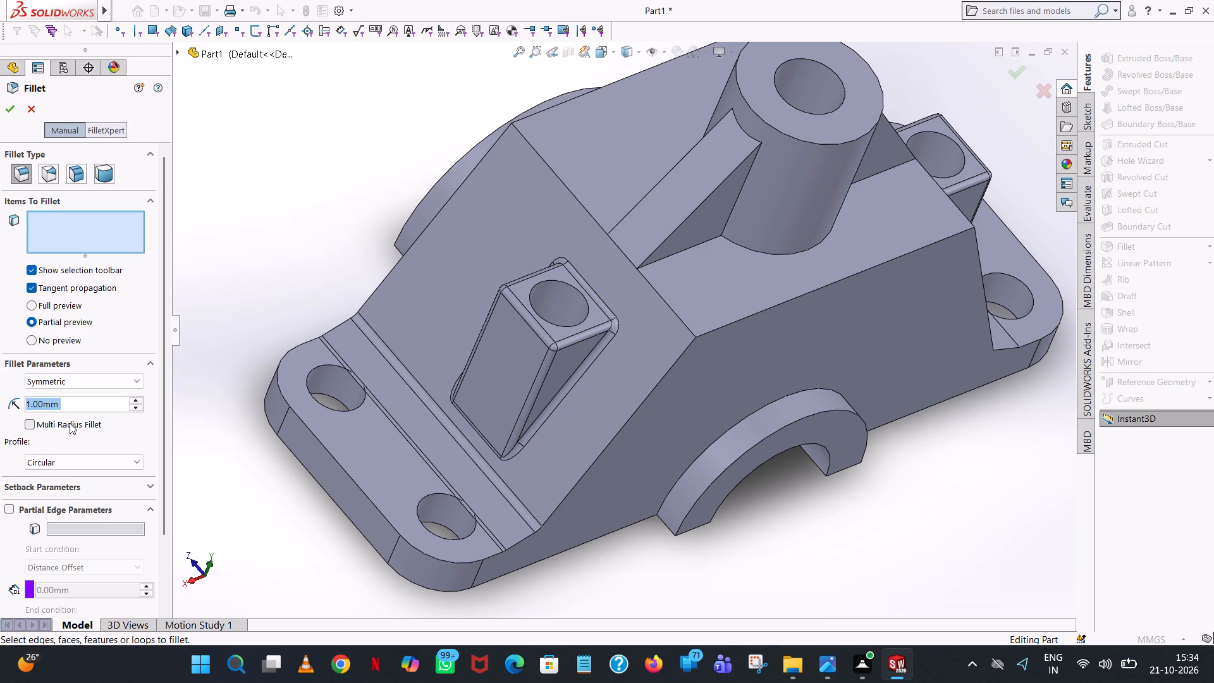
key(2)
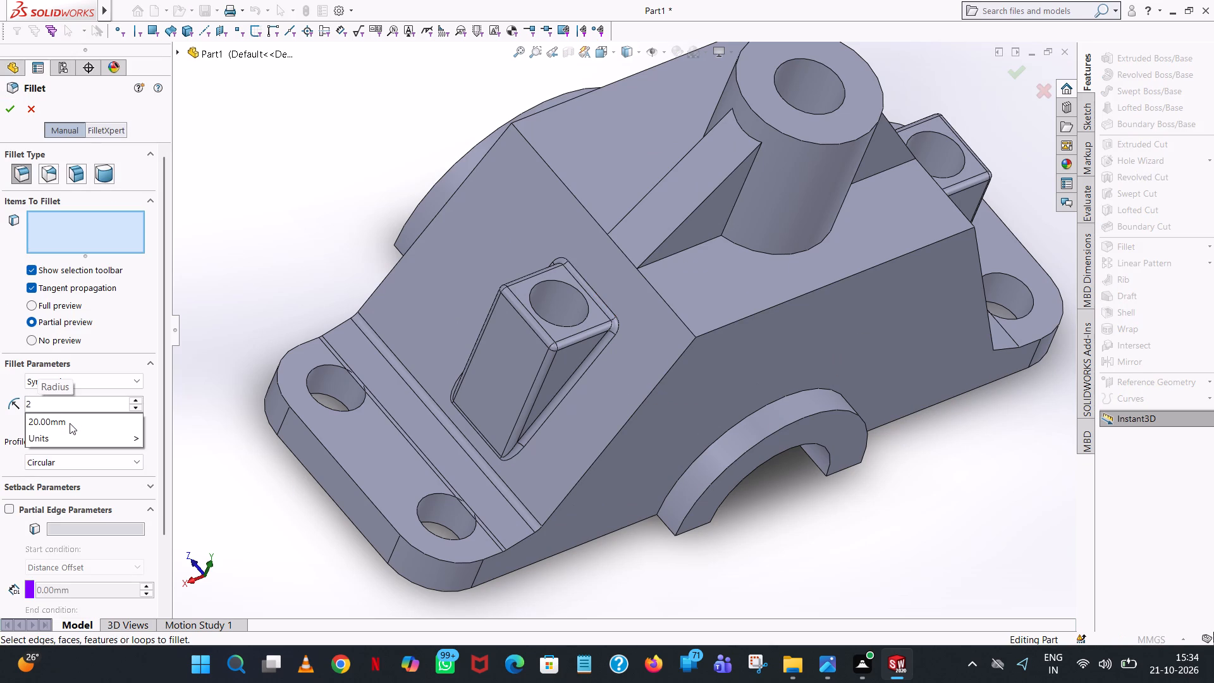
click(928, 457)
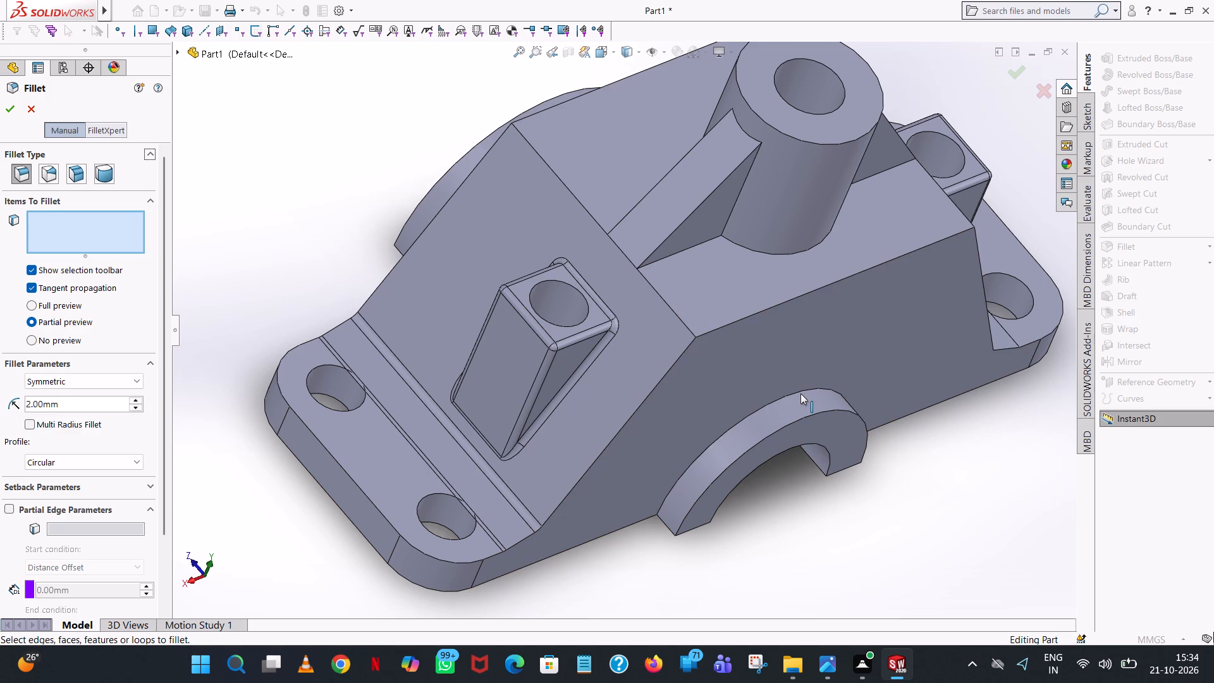
click(800, 393)
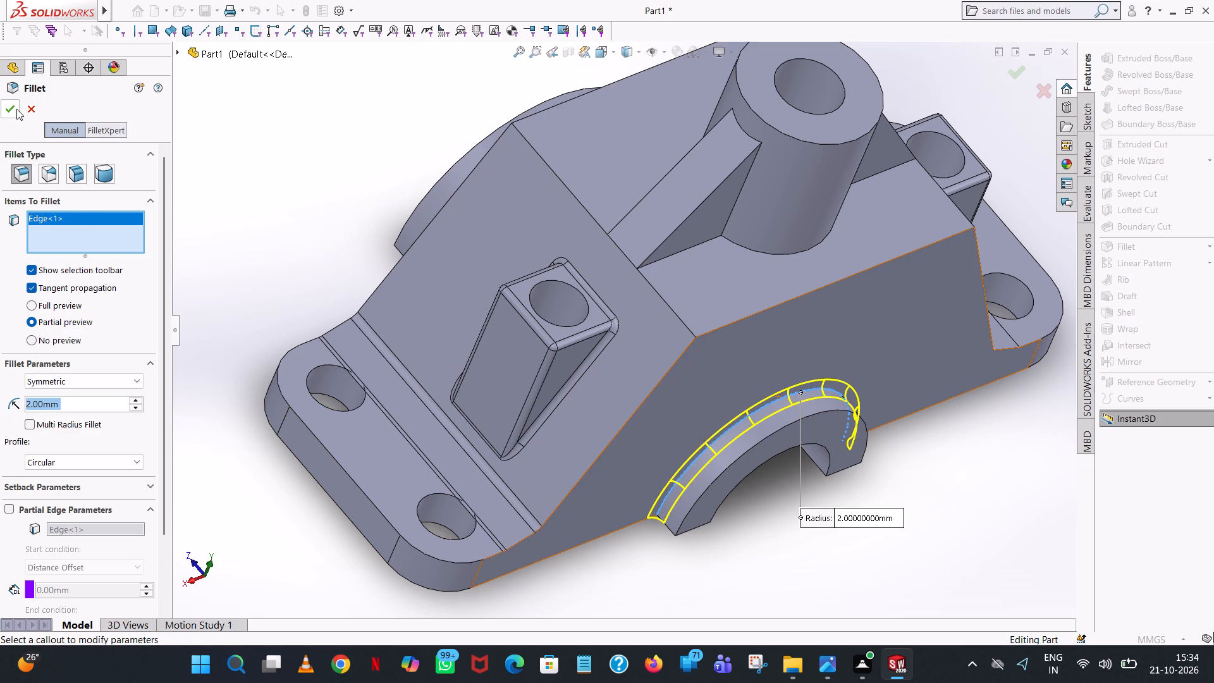
click(17, 109)
Fillet the upper outer edge of the two-hole mounting flange, including its rounded corners, with a 2 mm radius.
scroll(966, 450, down, 2)
middle_drag(957, 438, 900, 360)
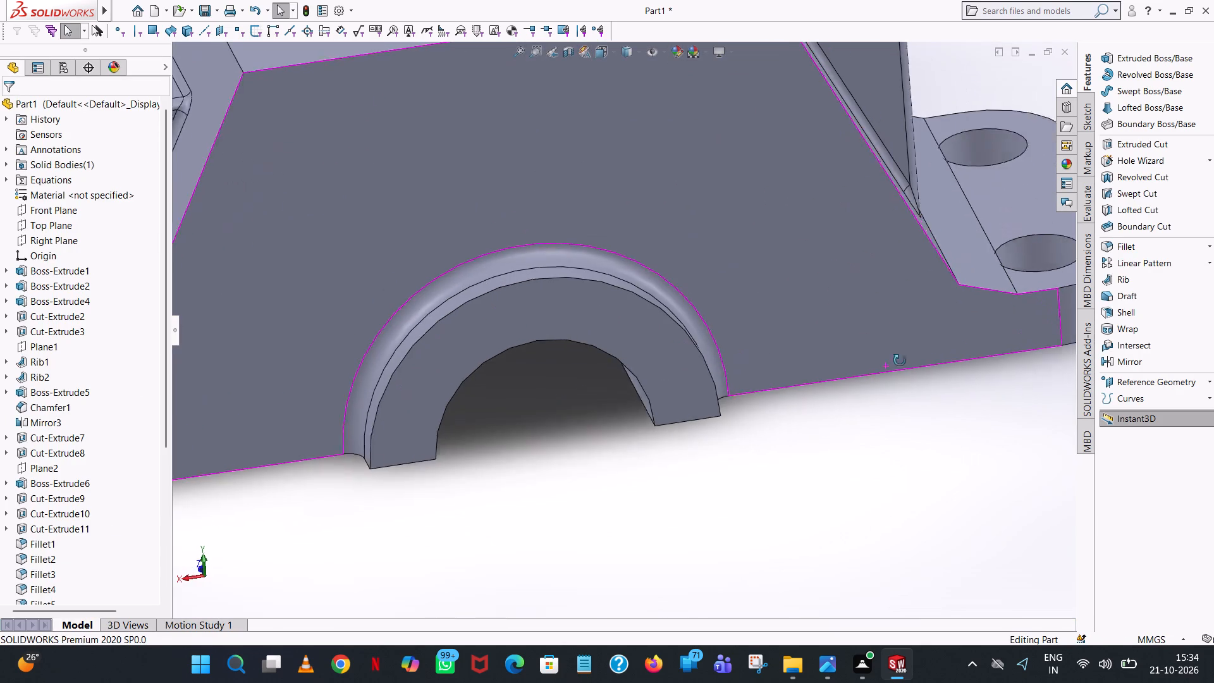
middle_drag(900, 360, 898, 355)
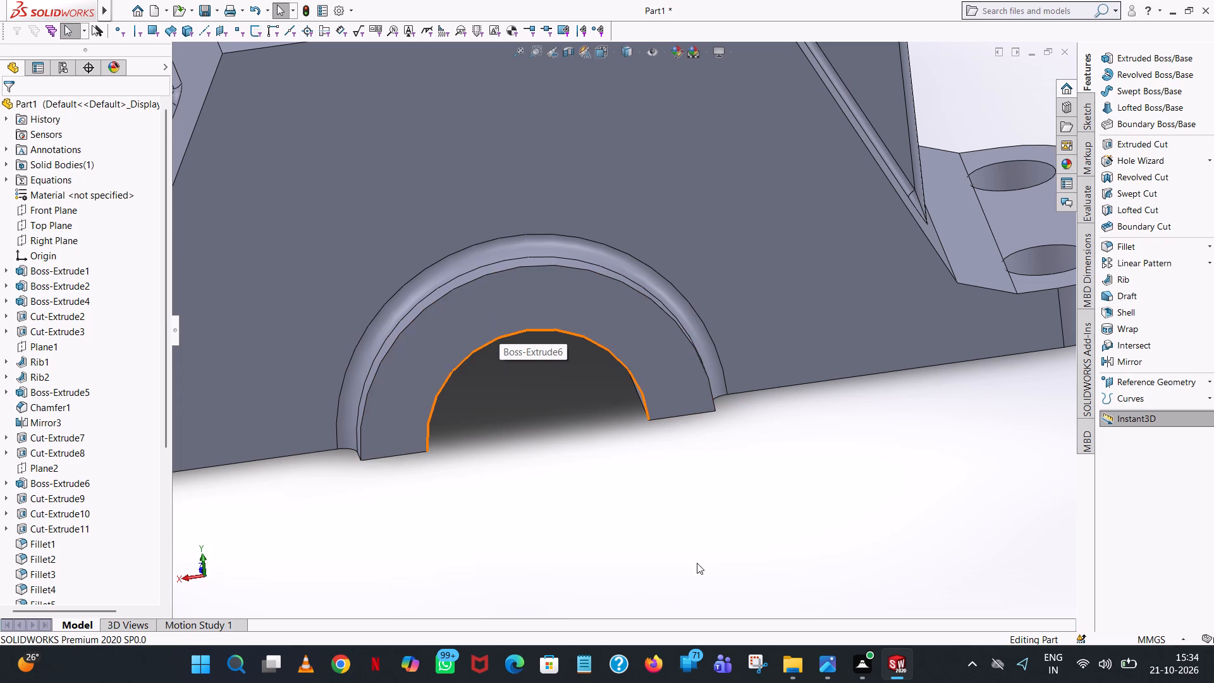
scroll(1001, 501, up, 5)
middle_drag(905, 424, 823, 525)
scroll(823, 525, down, 1)
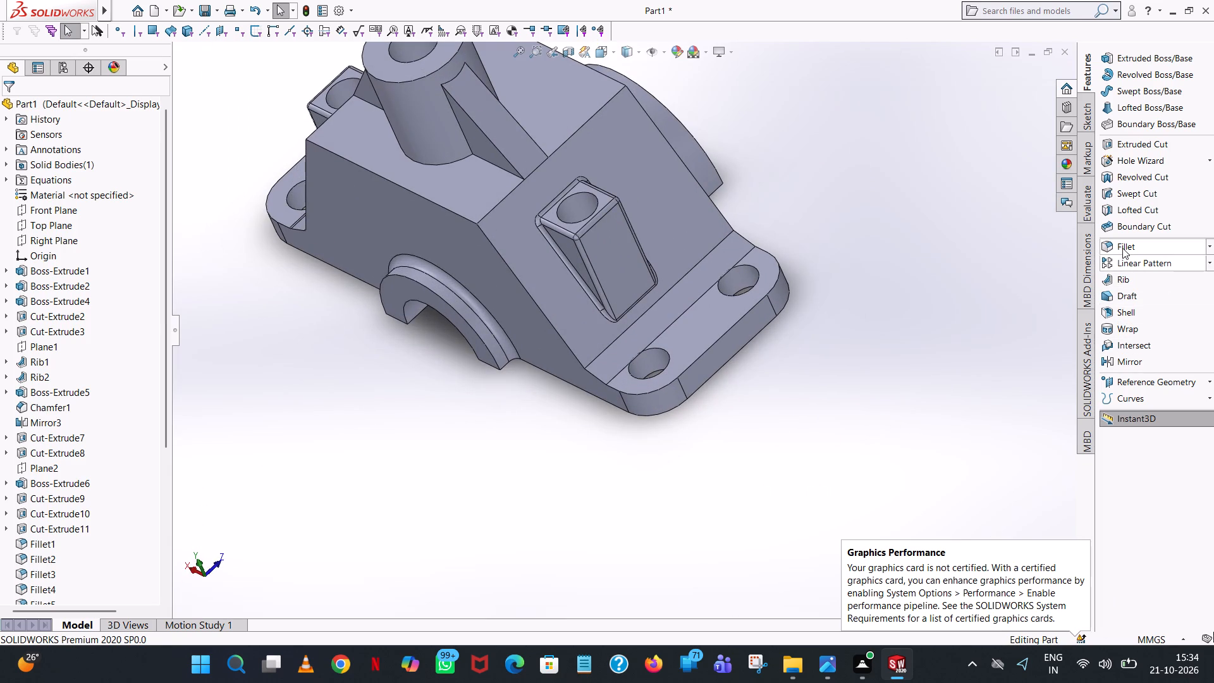
click(1122, 247)
click(727, 330)
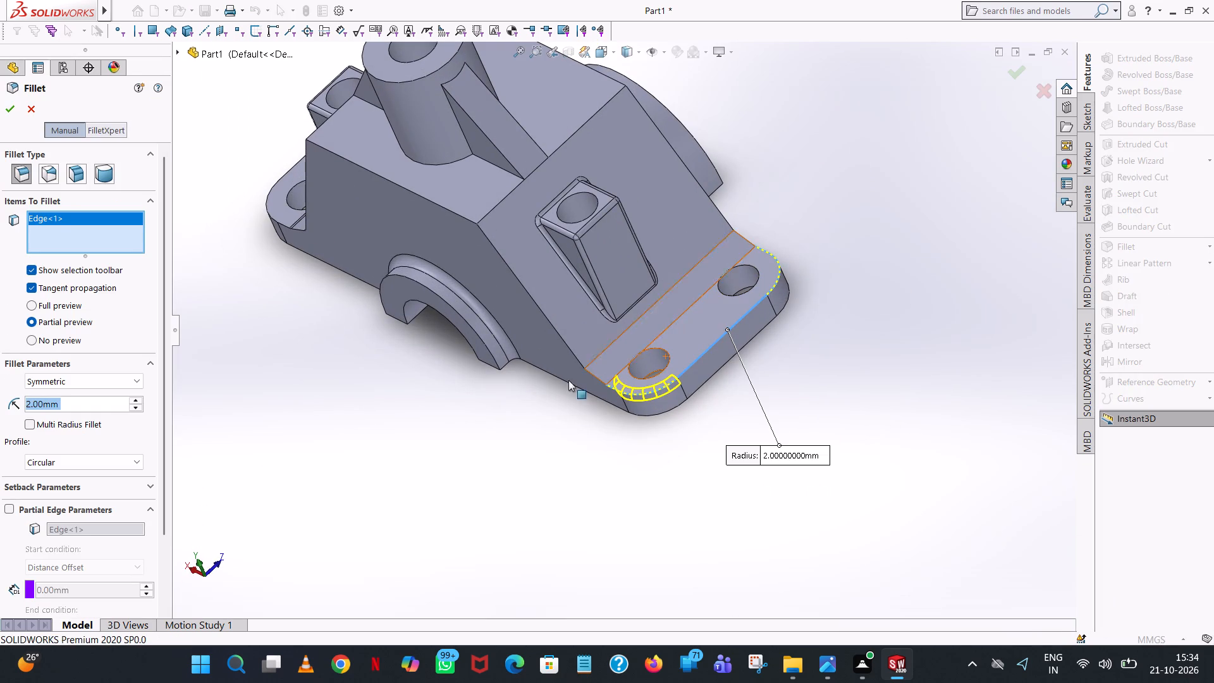
click(13, 104)
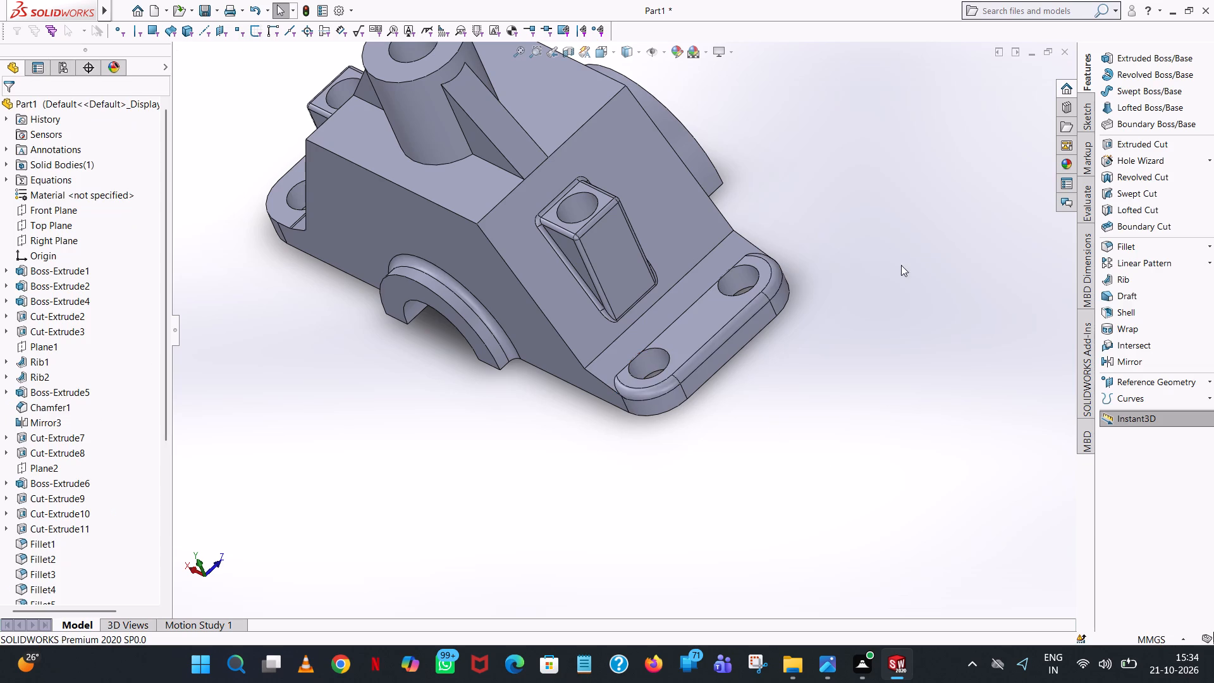
Apply 2 mm fillets to the short side edges on both ends of the chamfered strip above the mounting flange.
middle_drag(897, 259, 850, 403)
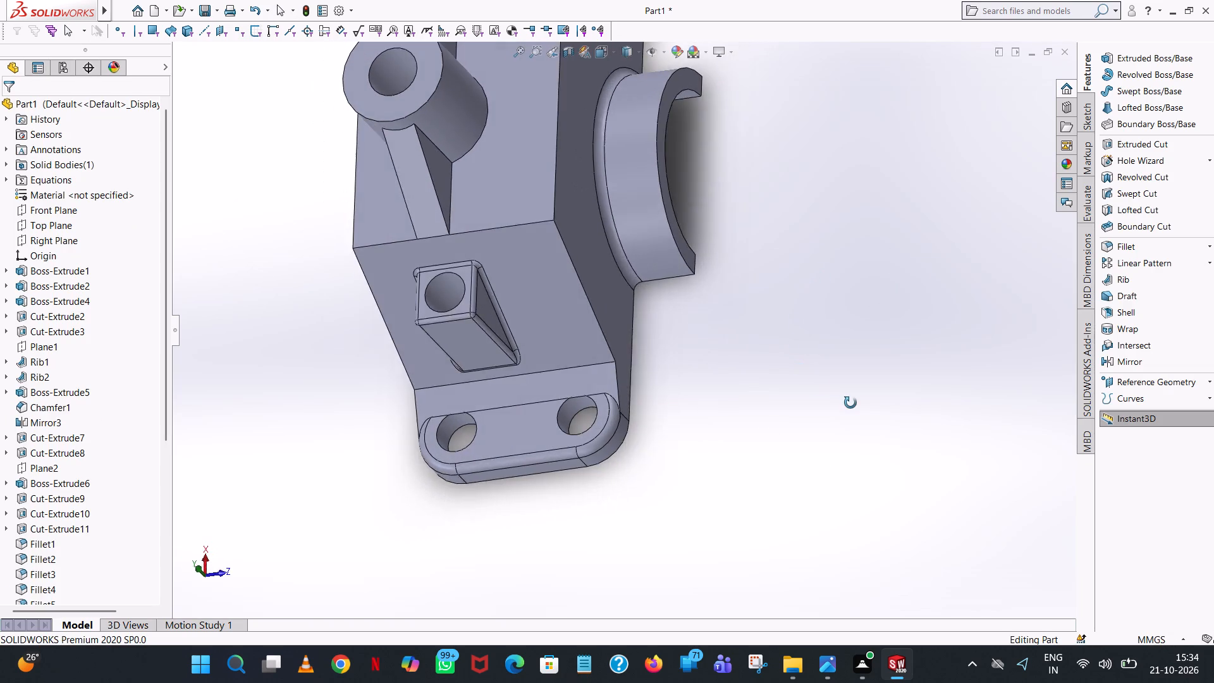
middle_drag(850, 403, 876, 438)
click(1146, 246)
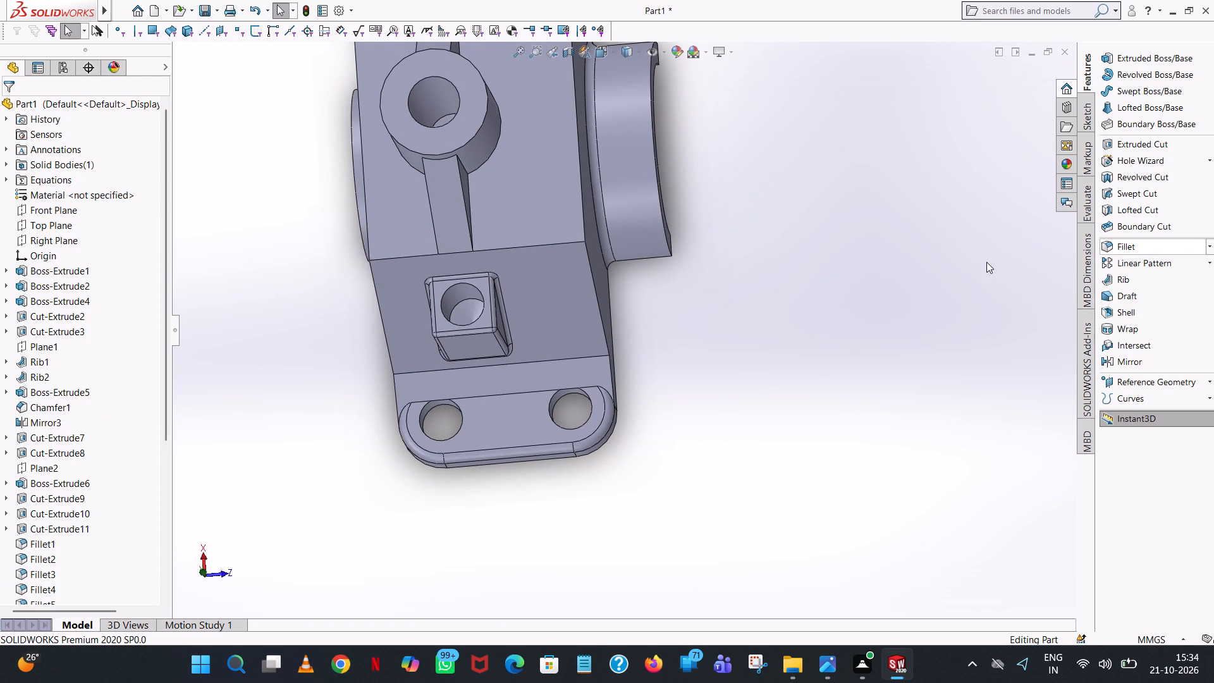
click(610, 375)
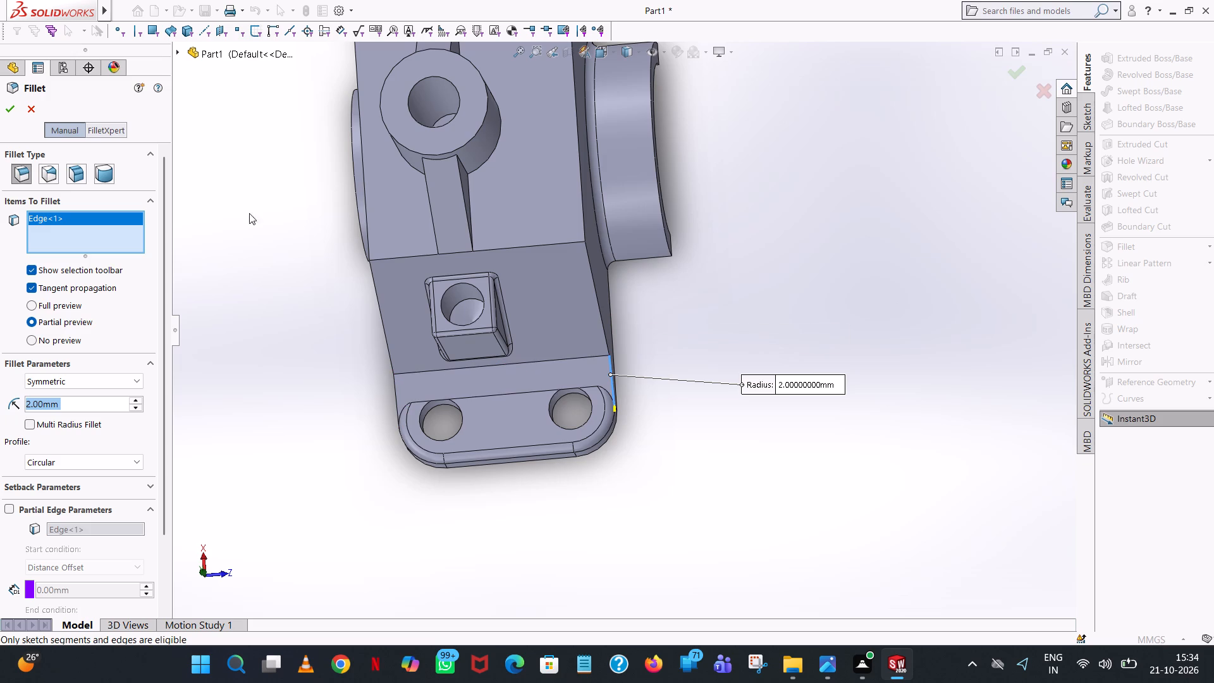
click(13, 110)
scroll(572, 430, down, 2)
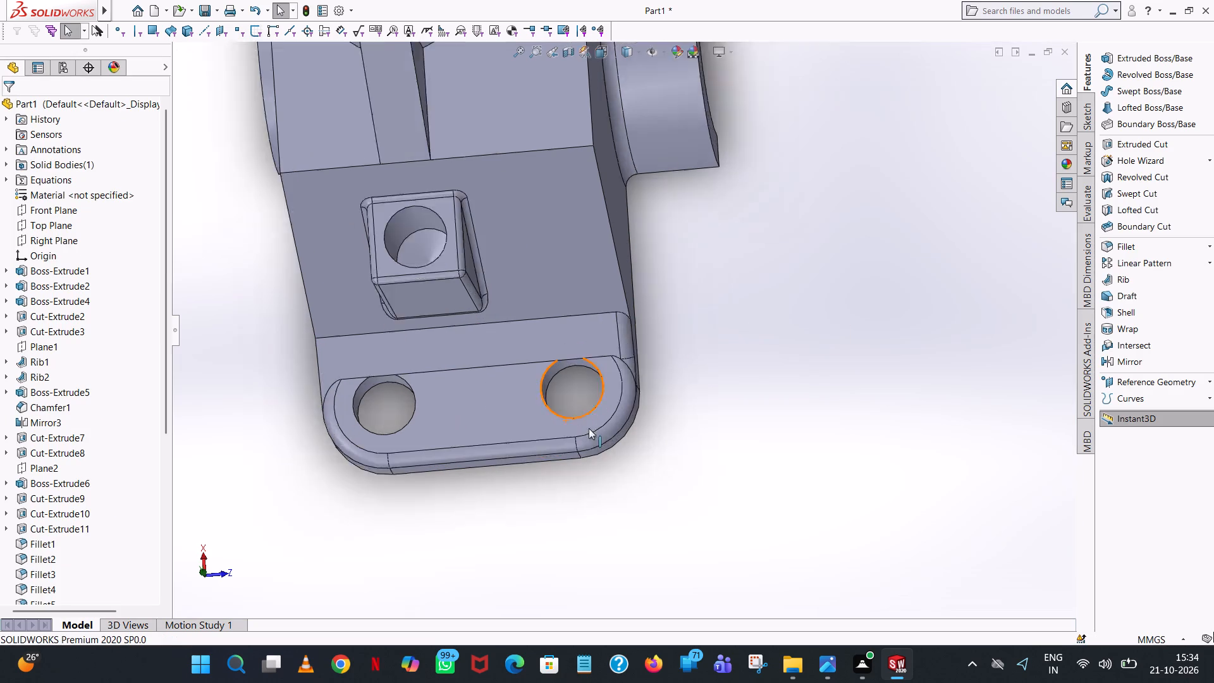
scroll(589, 428, down, 3)
scroll(638, 314, down, 6)
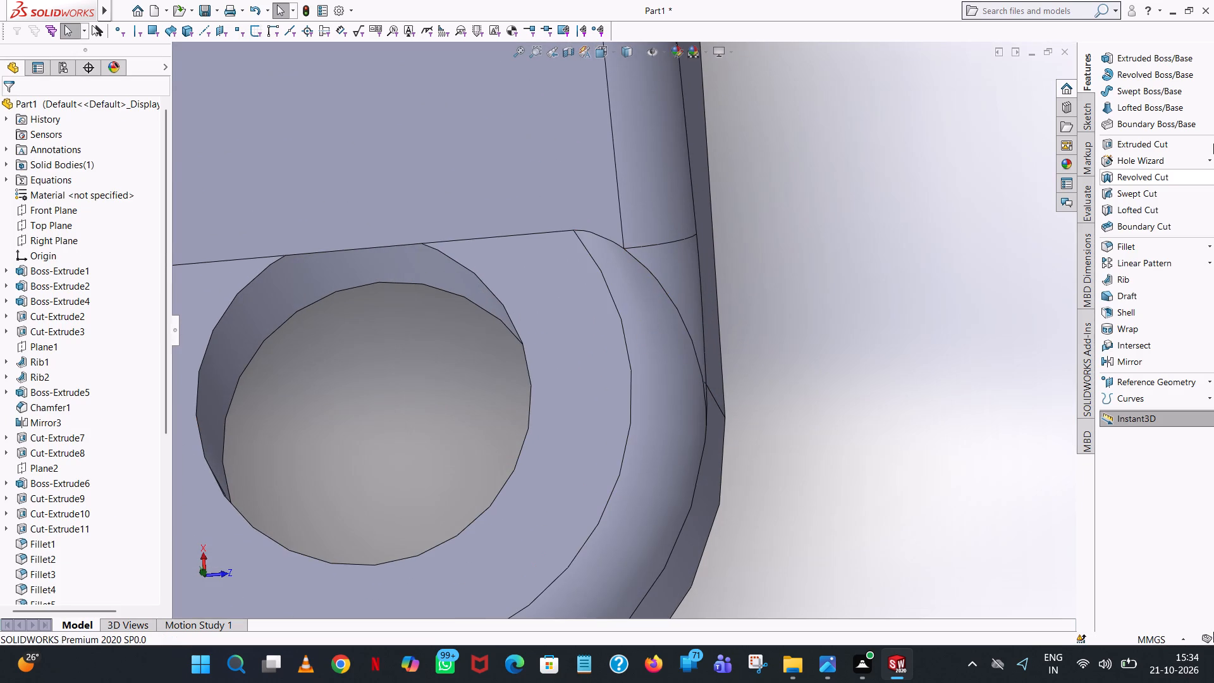
click(1139, 247)
scroll(436, 391, up, 7)
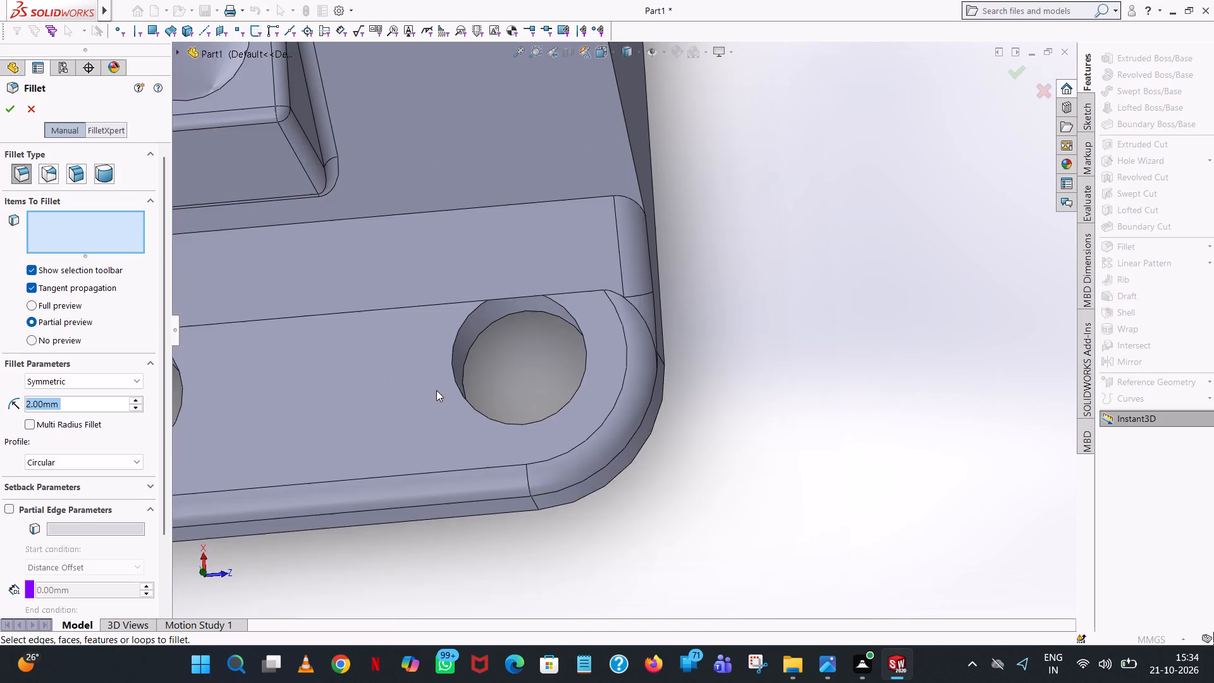
scroll(436, 390, up, 5)
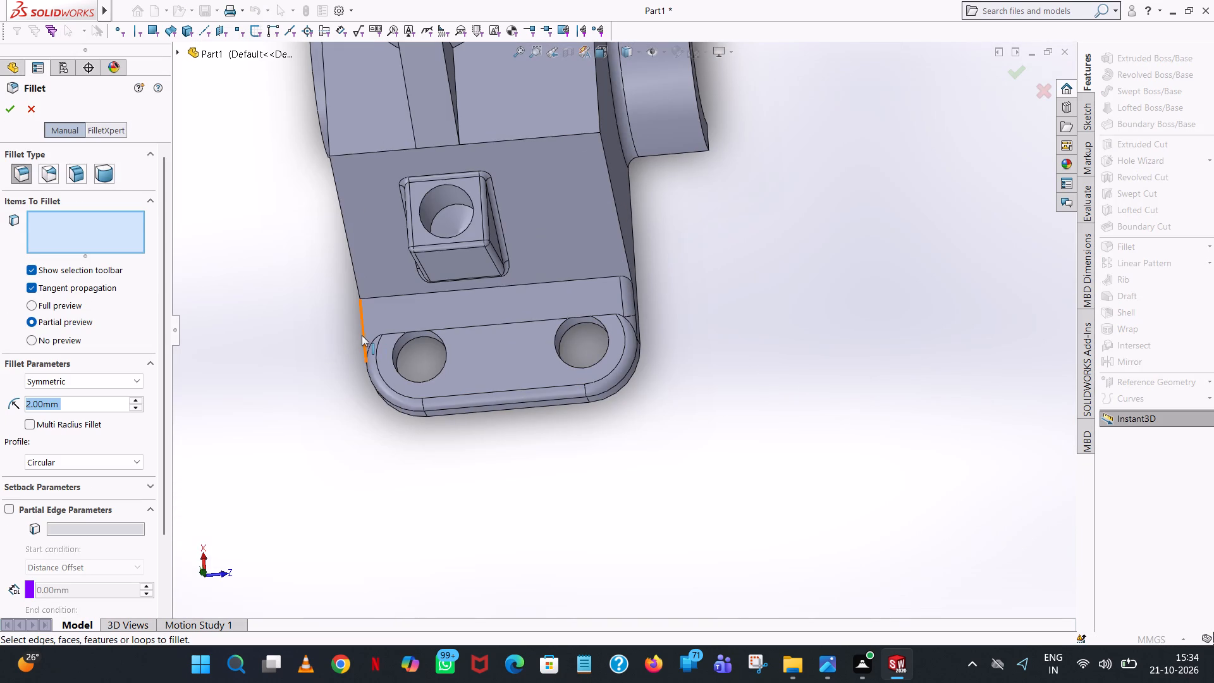
click(362, 335)
click(11, 106)
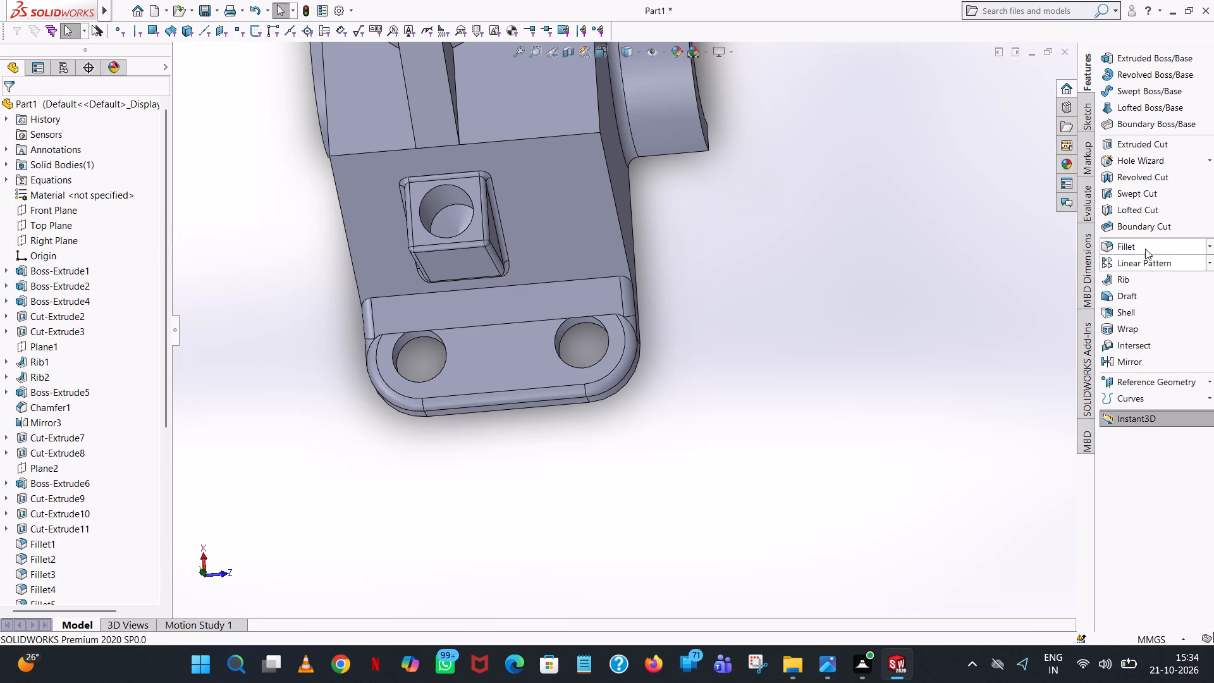
Fillet the edge between the two holes where the mounting flange's top meets the chamfered strip, with a 2 mm radius.
click(1145, 249)
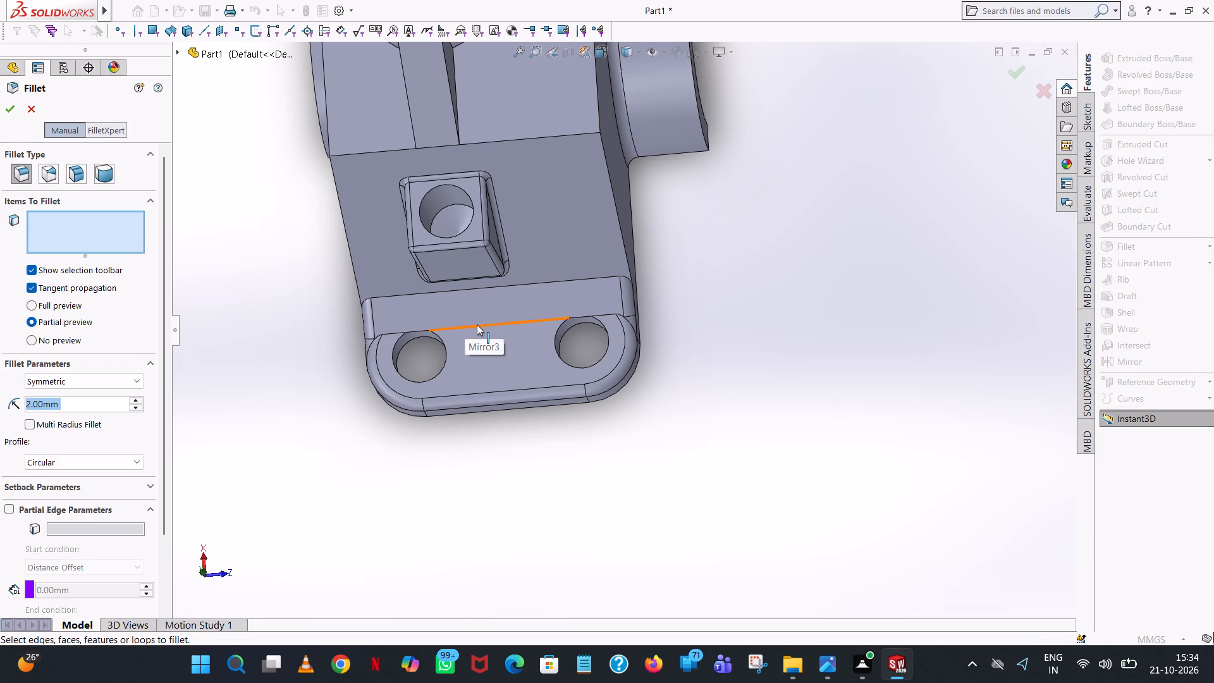
click(477, 324)
click(16, 103)
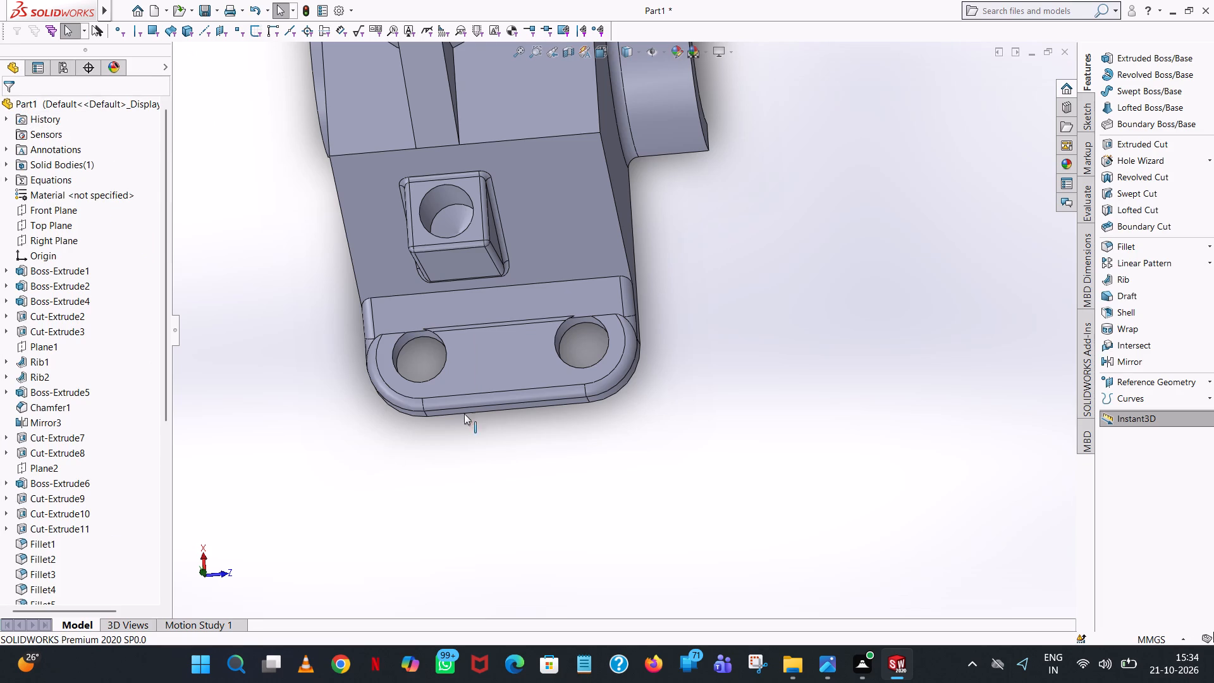
Fillet the sloped edge between the body's end face and the side wall carrying the longer half-round collar with a 2 mm radius.
scroll(480, 402, down, 6)
scroll(748, 359, up, 8)
middle_drag(792, 233, 739, 221)
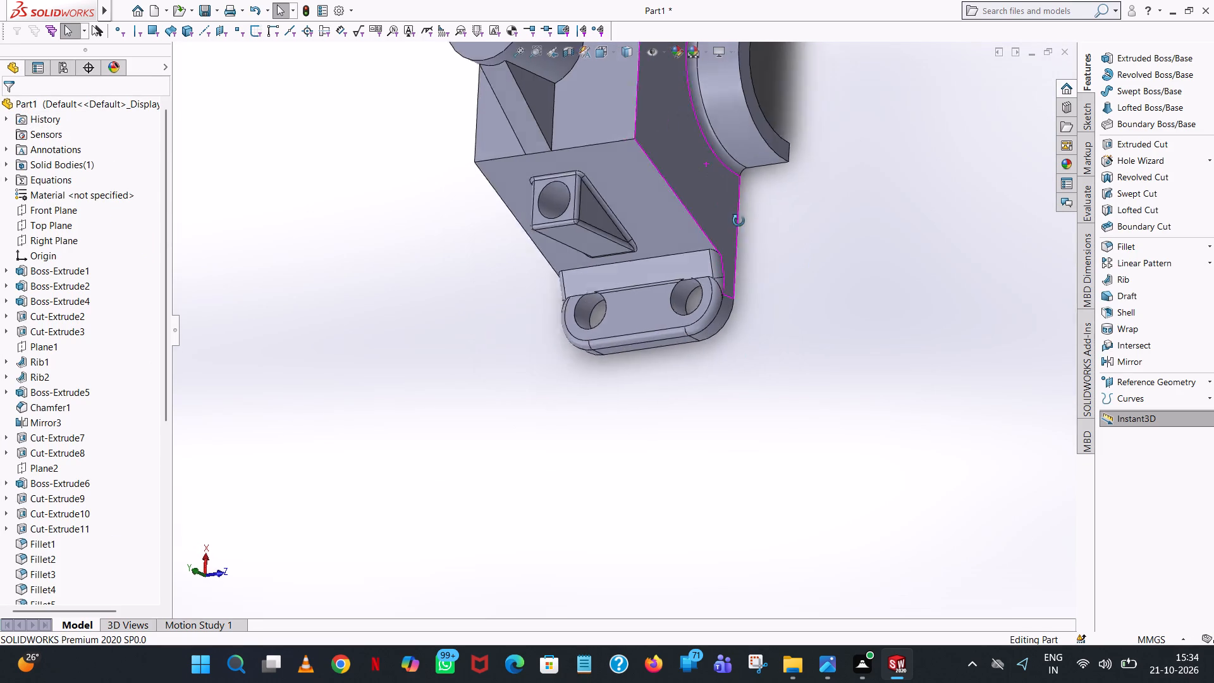
middle_drag(739, 221, 727, 248)
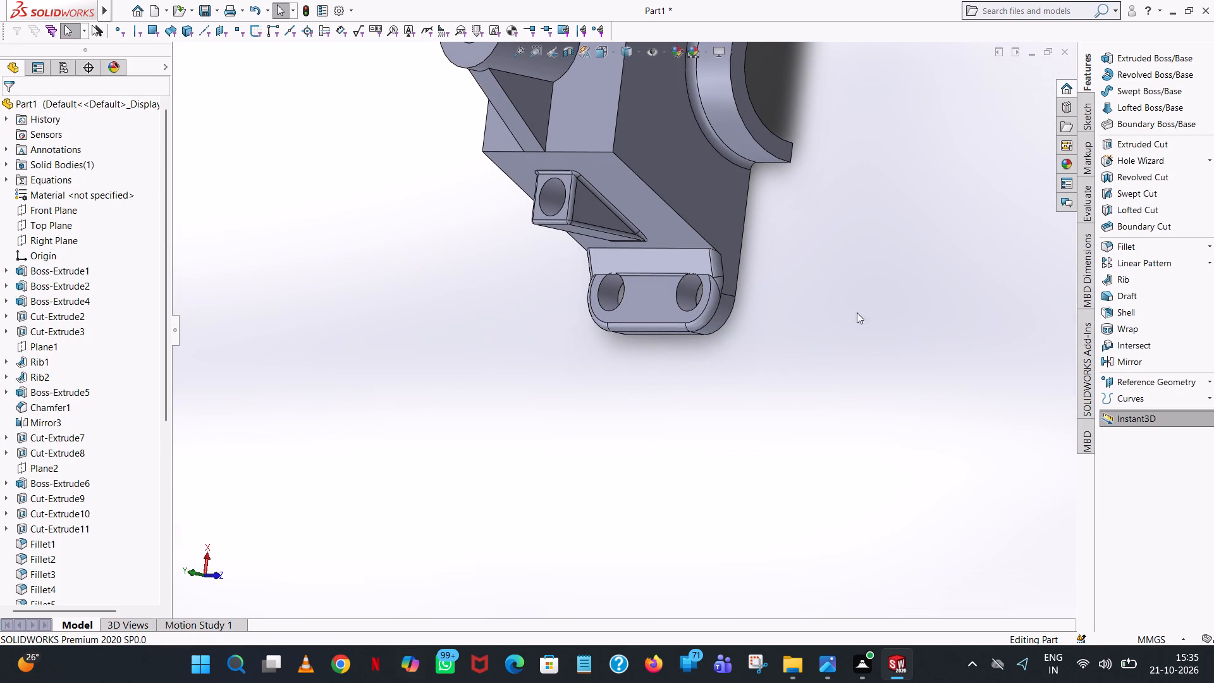
click(1127, 248)
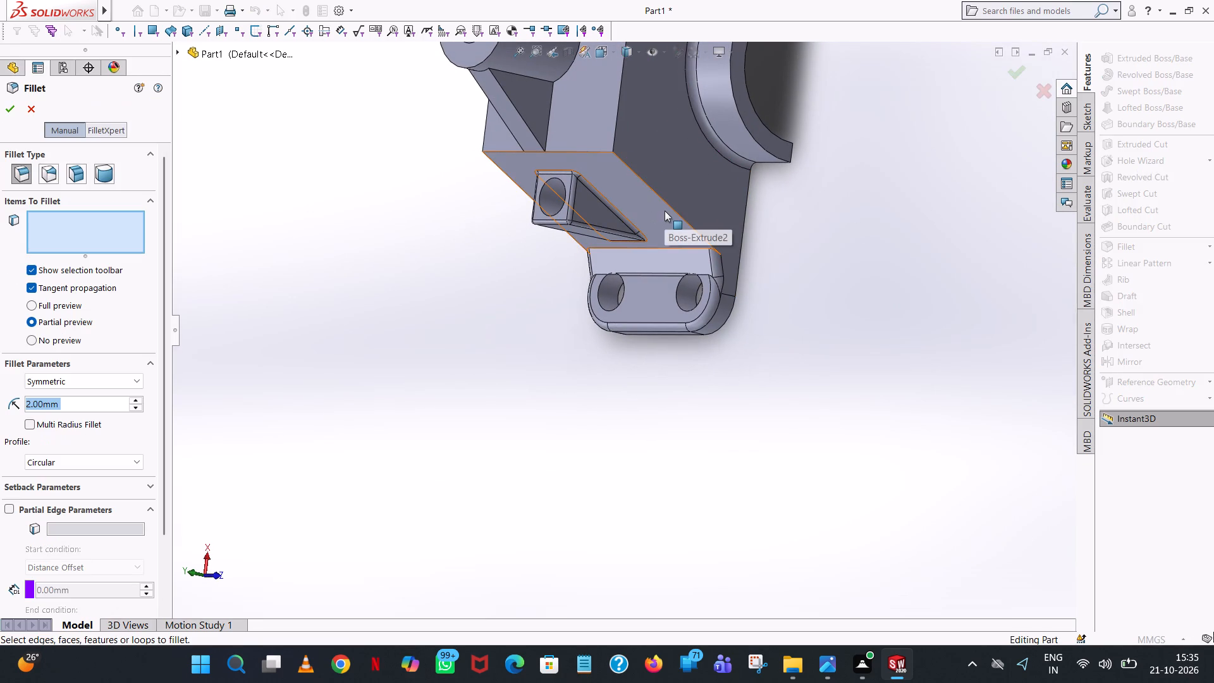
click(669, 207)
click(14, 102)
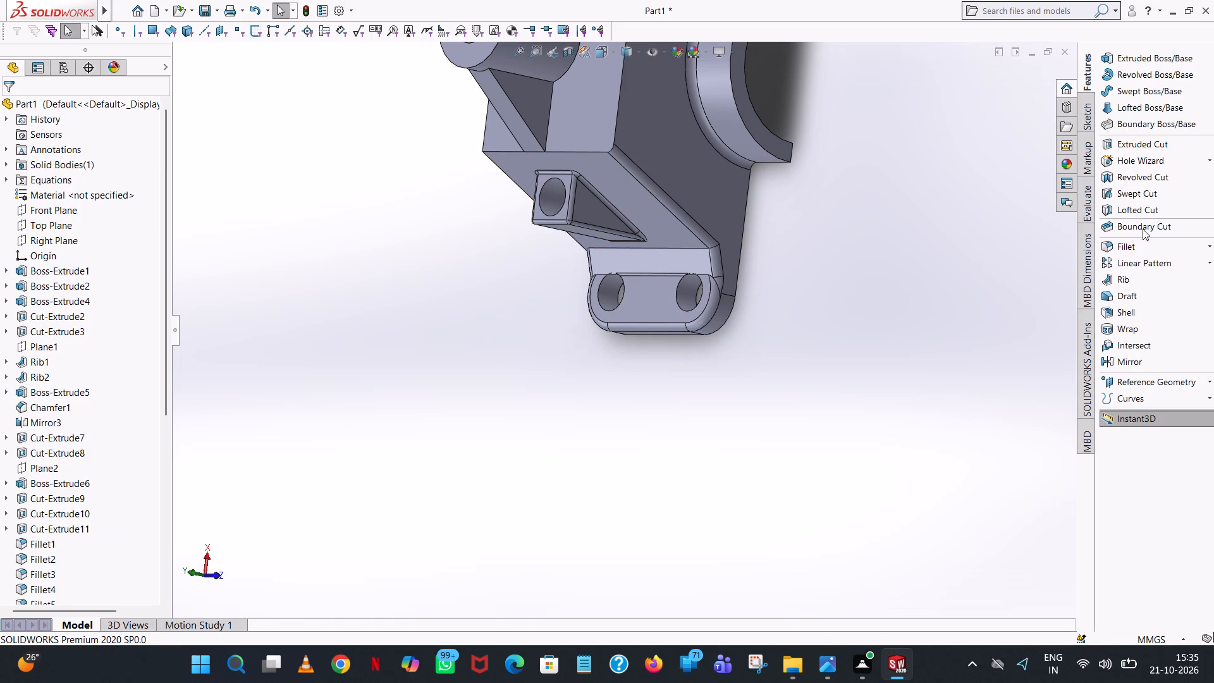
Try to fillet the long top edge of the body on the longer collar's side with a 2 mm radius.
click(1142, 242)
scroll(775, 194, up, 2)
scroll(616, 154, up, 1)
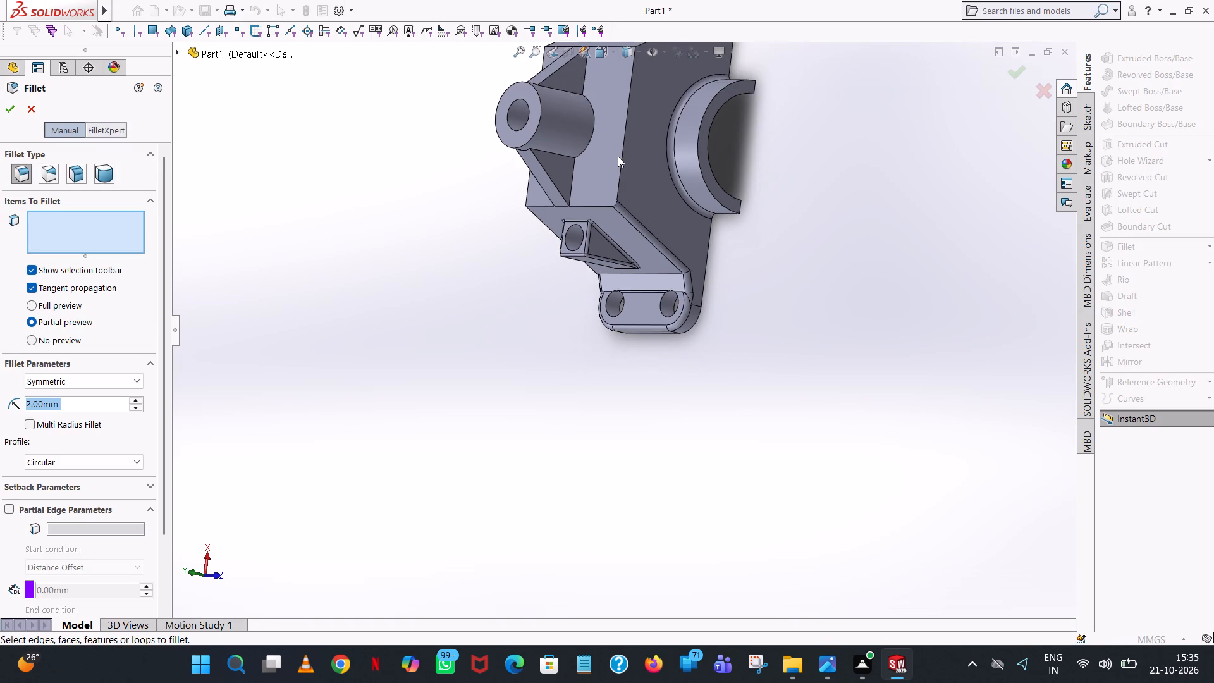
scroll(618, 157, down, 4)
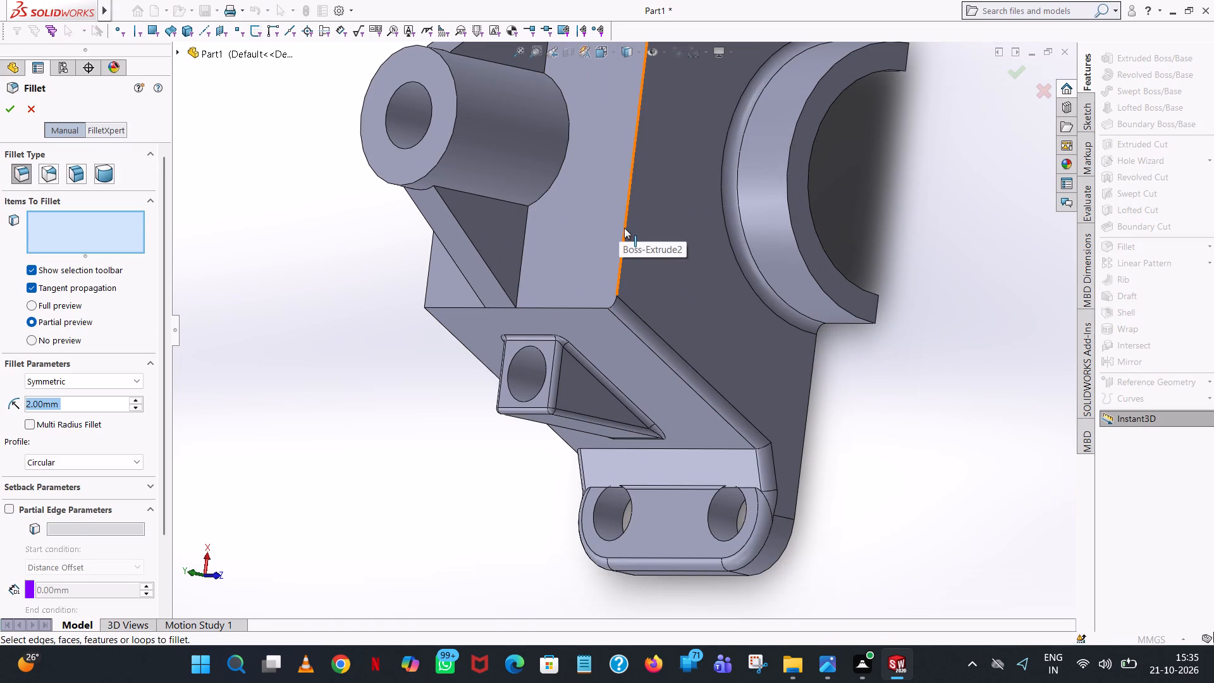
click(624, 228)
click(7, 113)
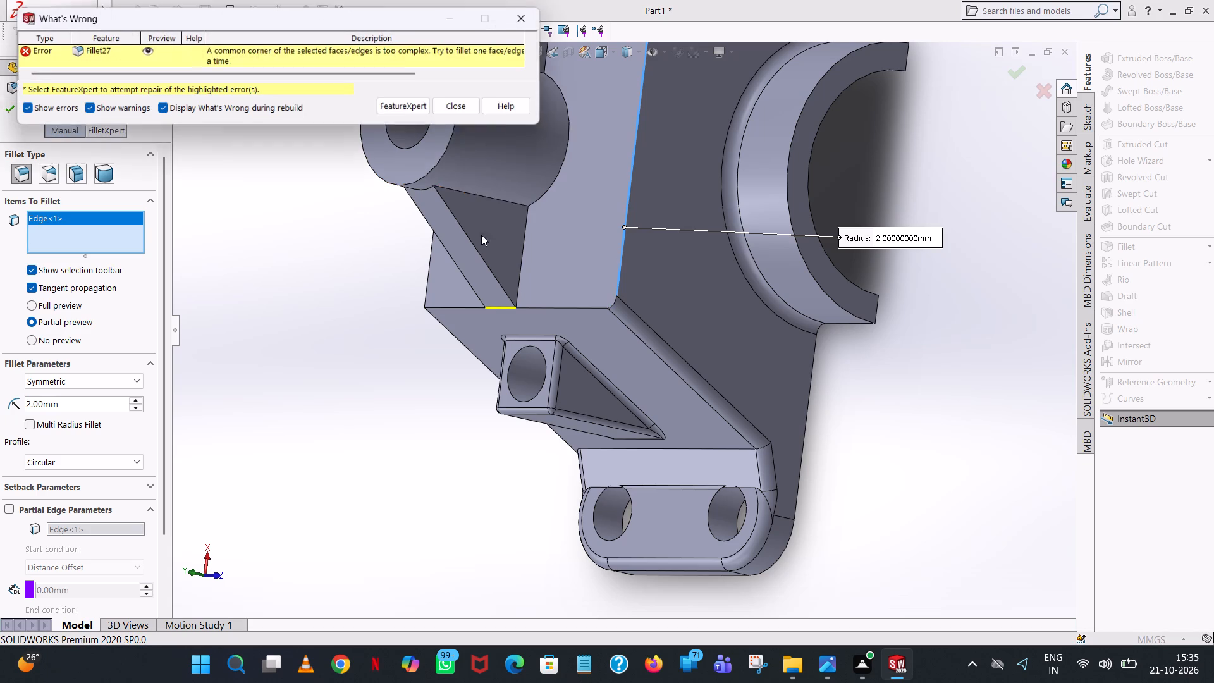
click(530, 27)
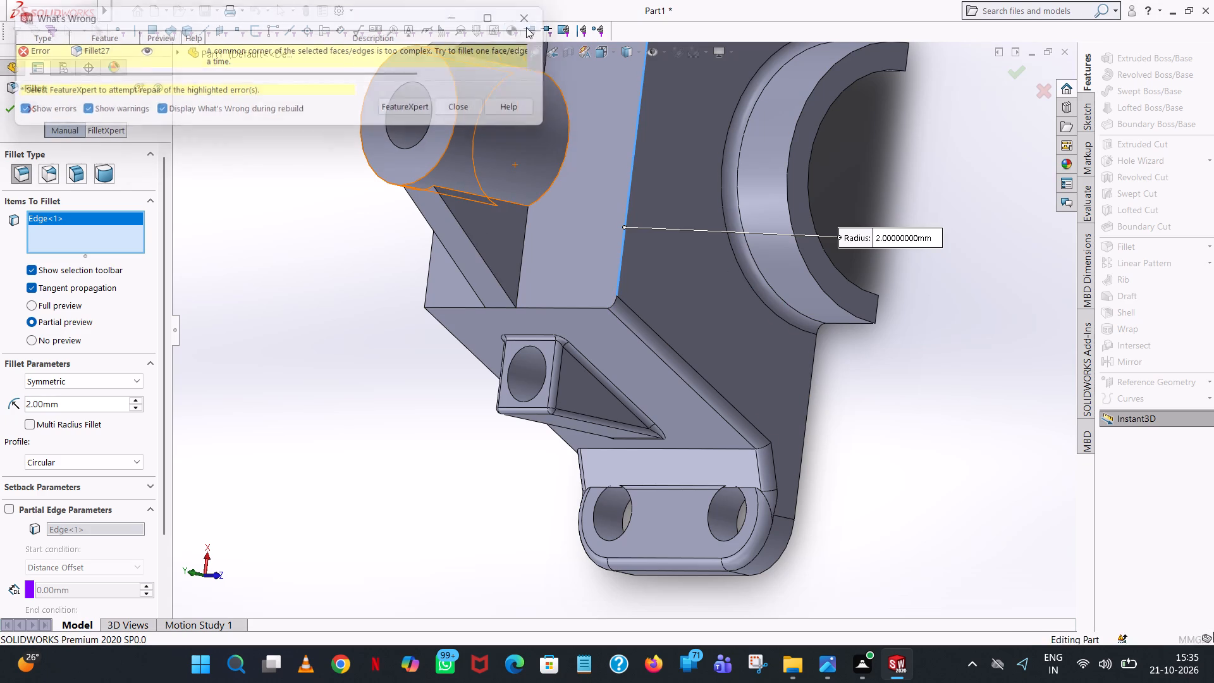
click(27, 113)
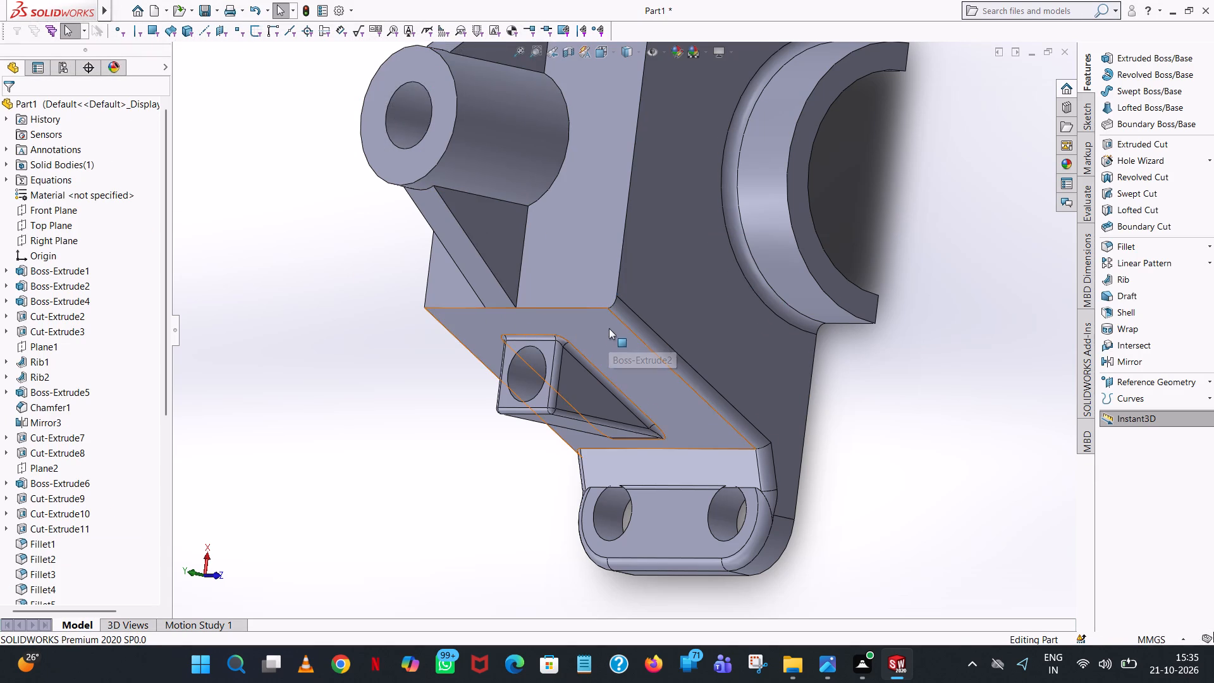
Fillet the opposite sloped edge of the same end face, on the shorter half-round collar's side, with a 2 mm radius.
scroll(609, 328, up, 1)
middle_drag(609, 328, 766, 168)
scroll(768, 171, up, 1)
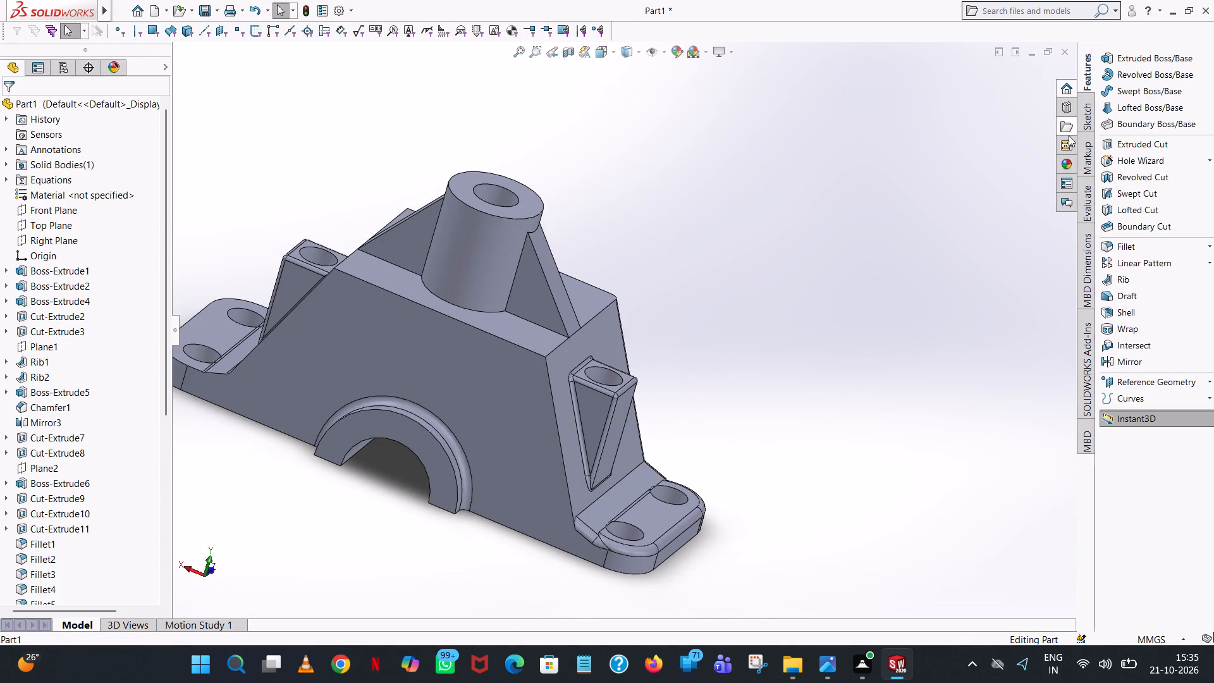
click(1122, 242)
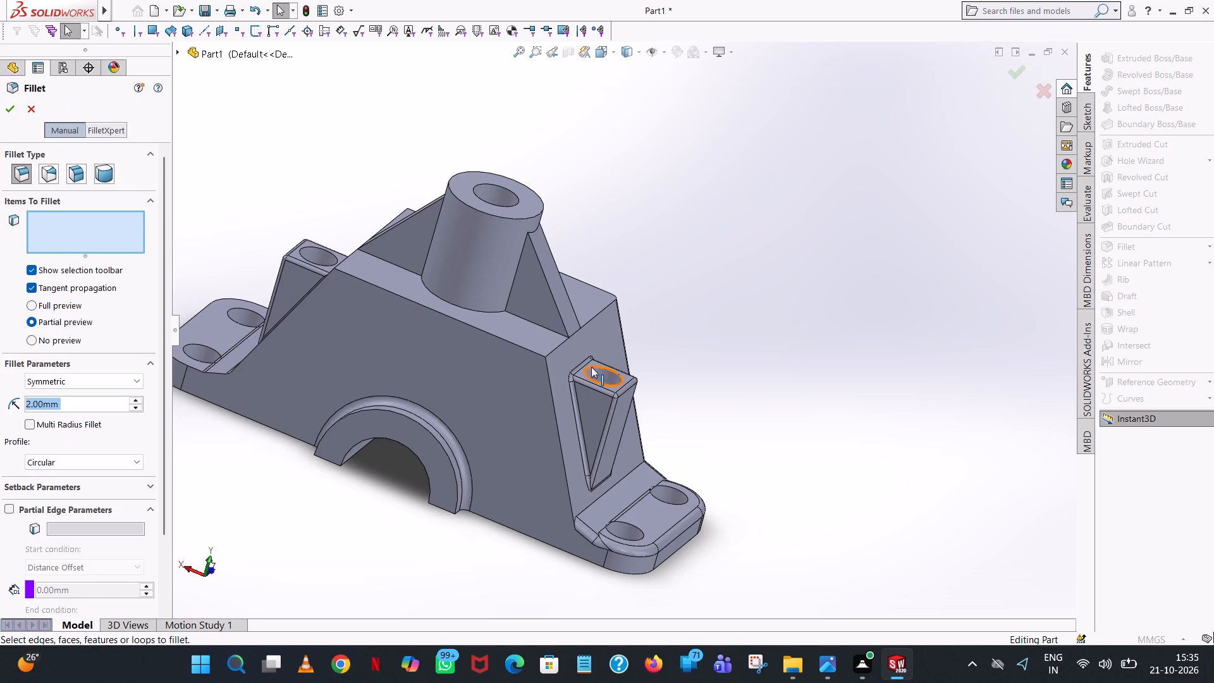
click(551, 395)
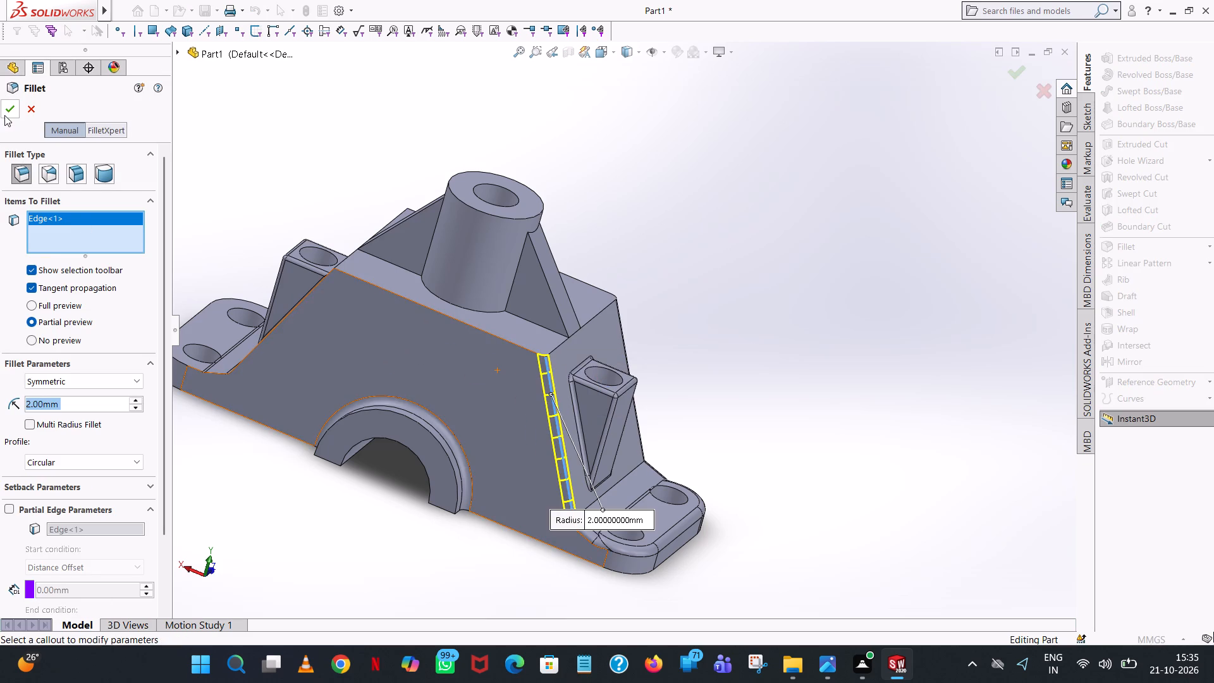
click(9, 105)
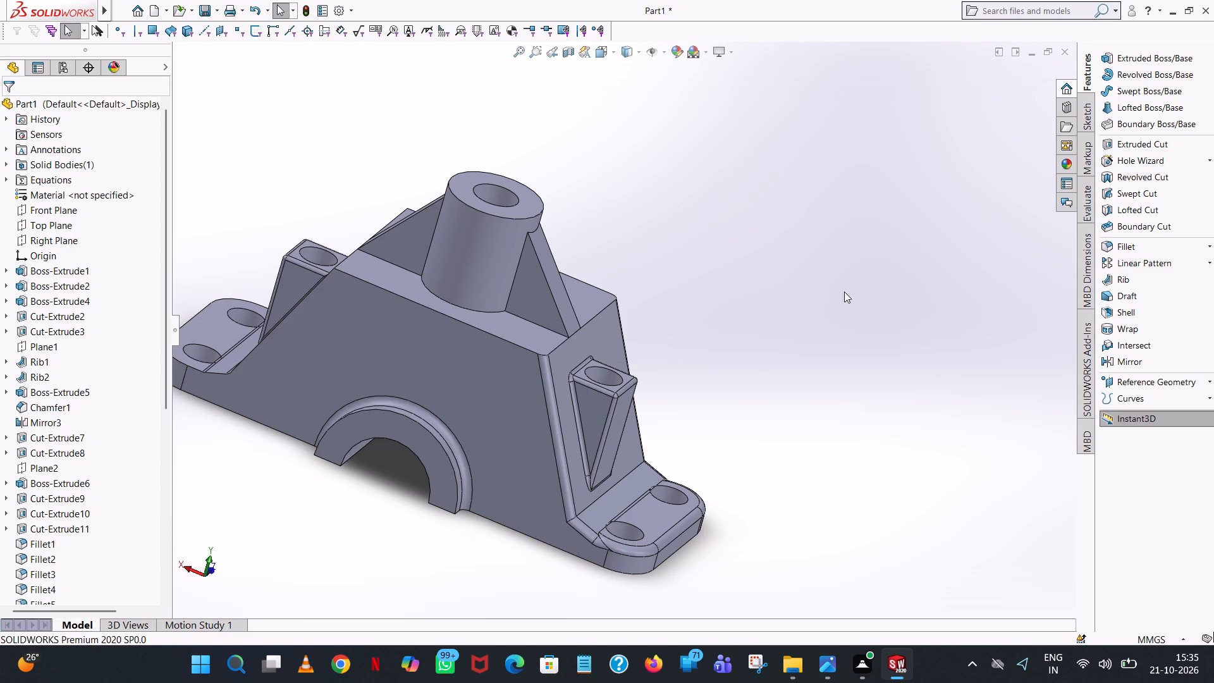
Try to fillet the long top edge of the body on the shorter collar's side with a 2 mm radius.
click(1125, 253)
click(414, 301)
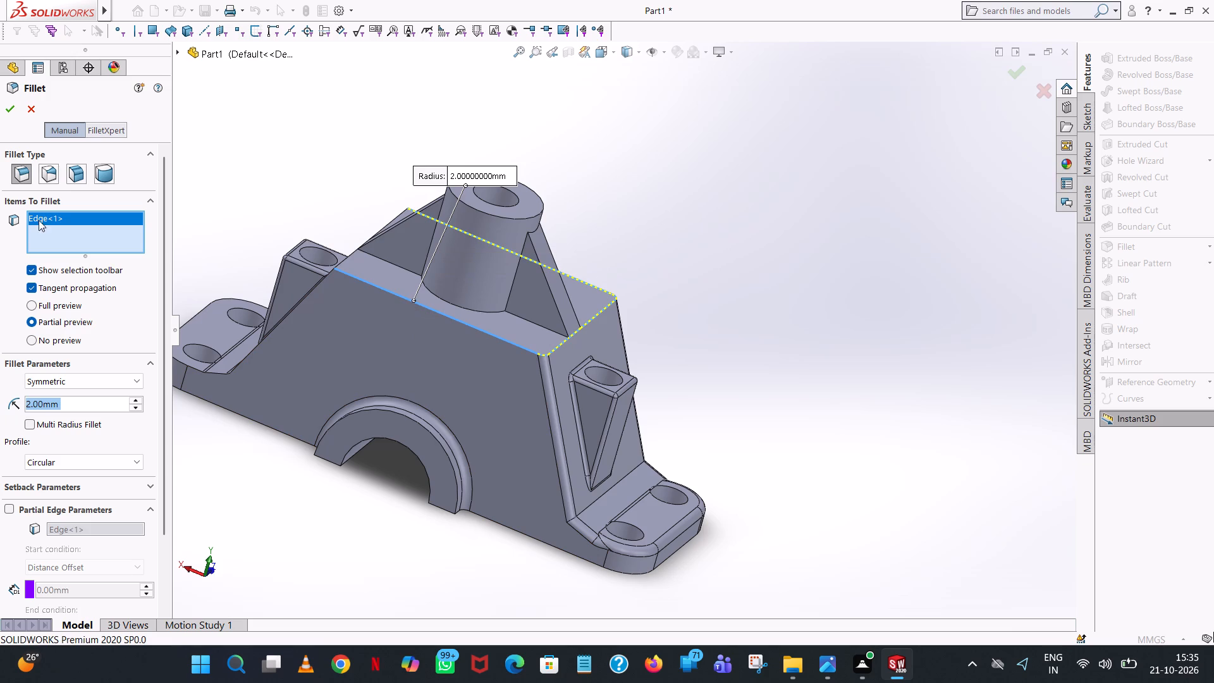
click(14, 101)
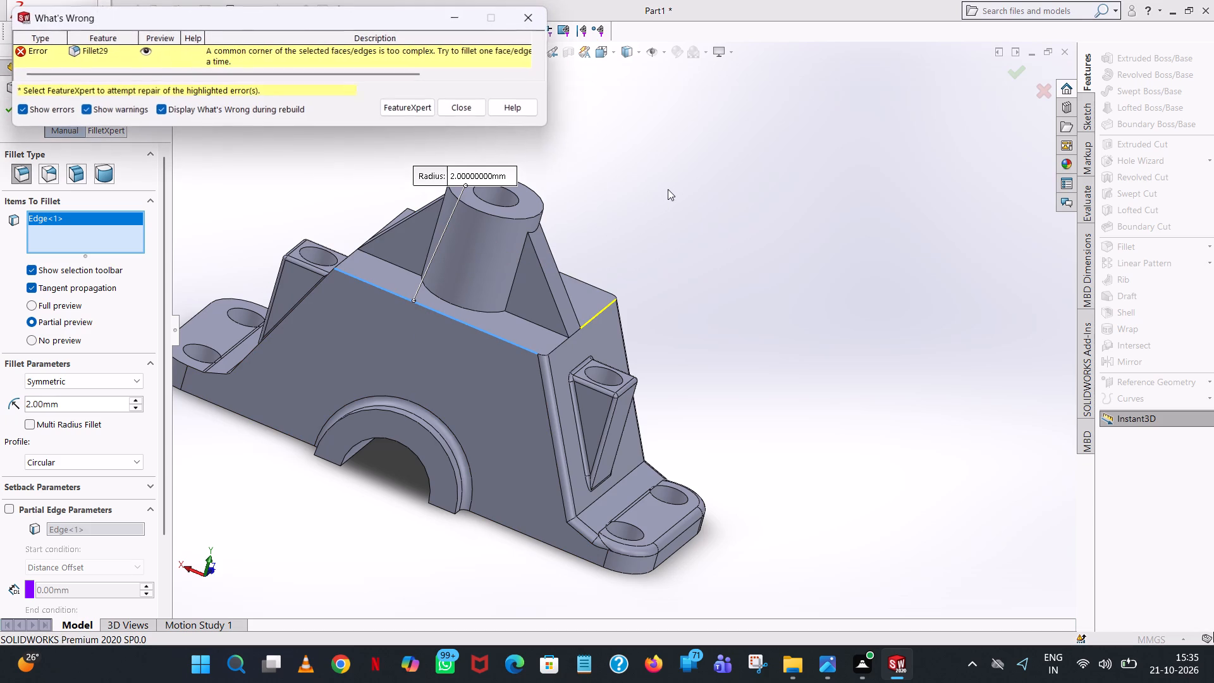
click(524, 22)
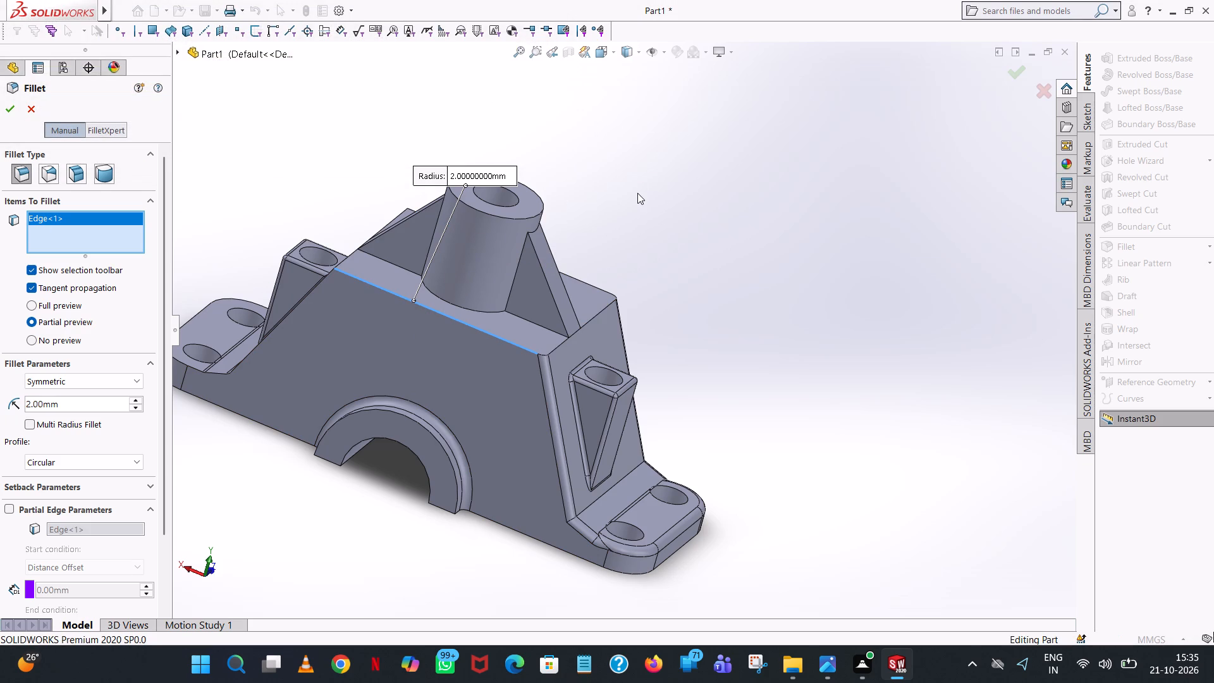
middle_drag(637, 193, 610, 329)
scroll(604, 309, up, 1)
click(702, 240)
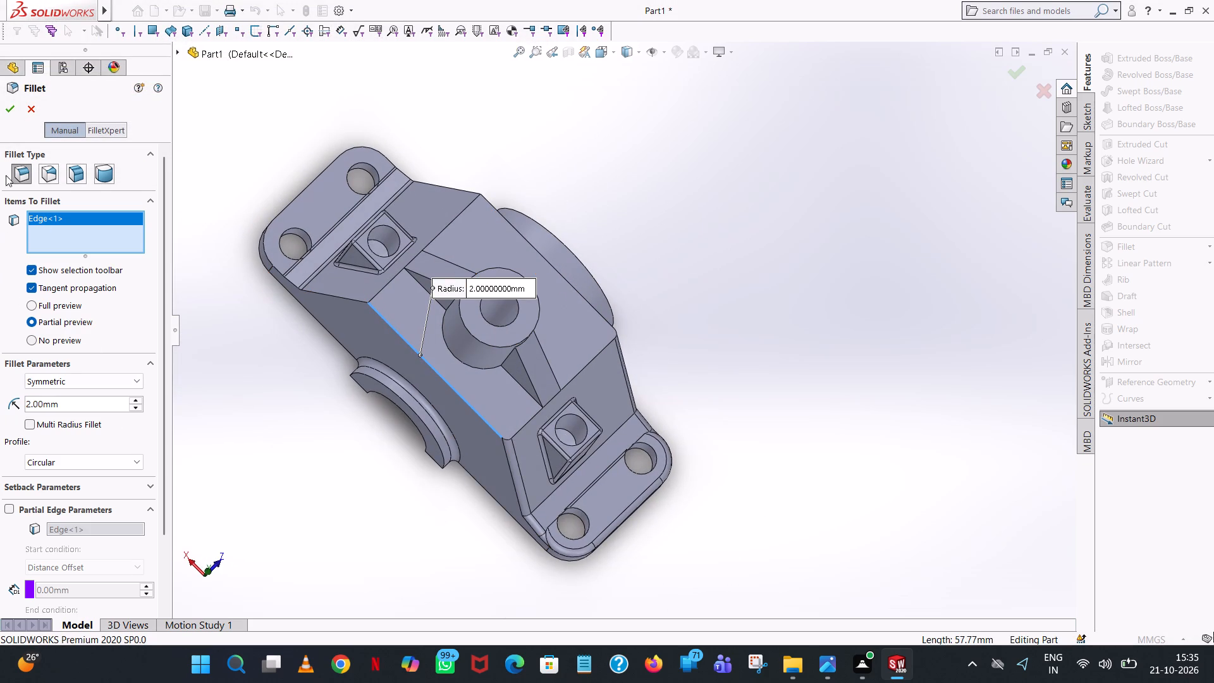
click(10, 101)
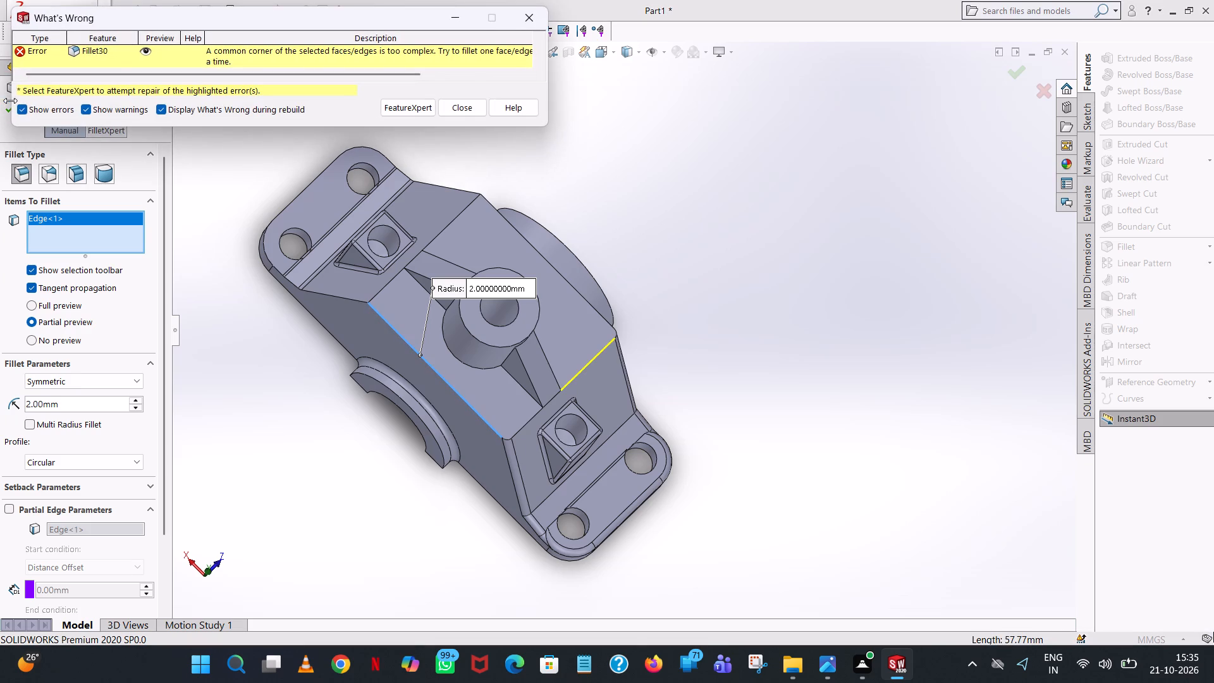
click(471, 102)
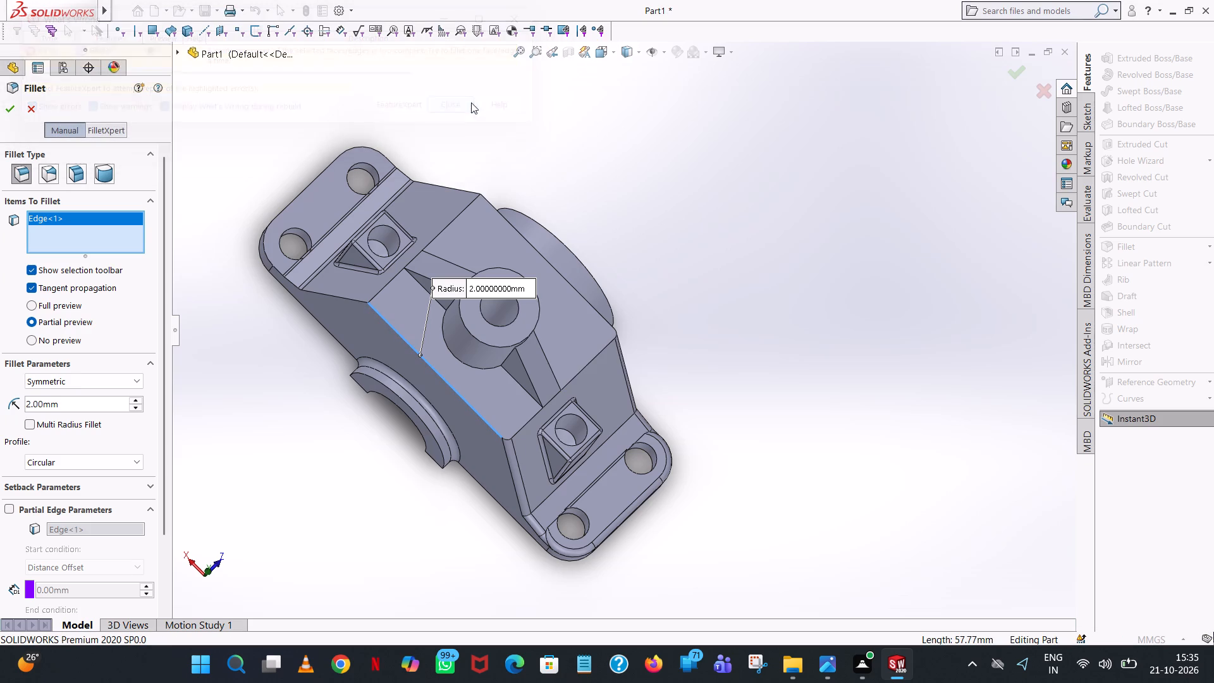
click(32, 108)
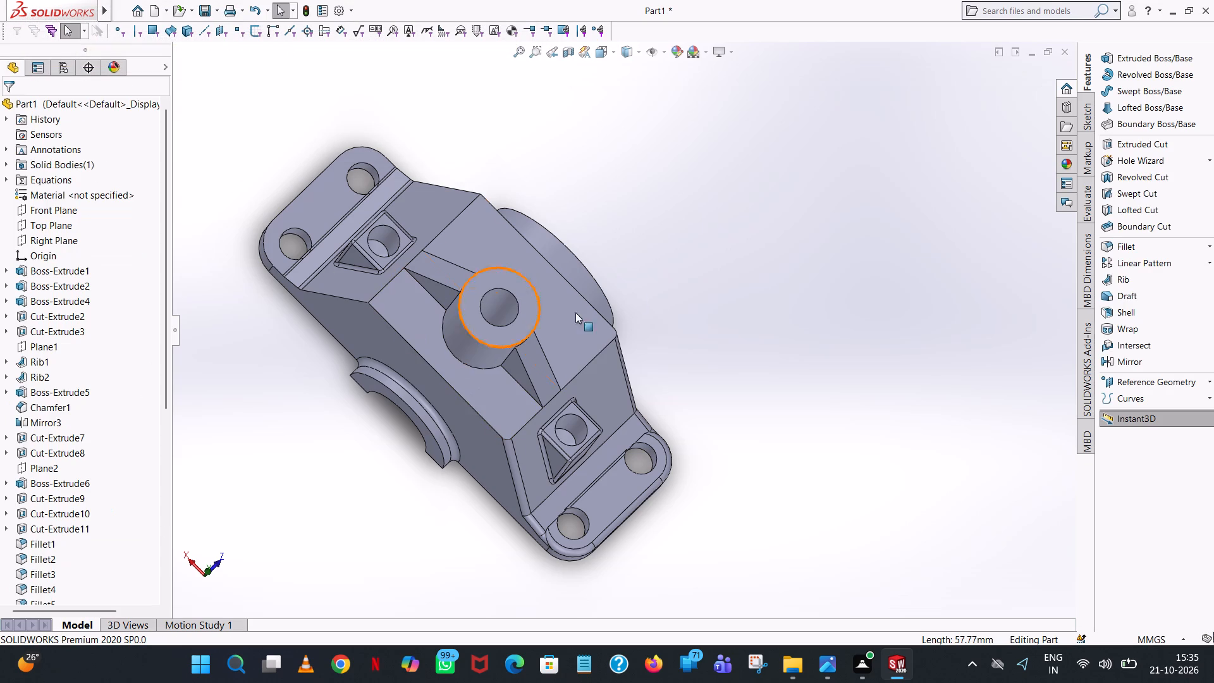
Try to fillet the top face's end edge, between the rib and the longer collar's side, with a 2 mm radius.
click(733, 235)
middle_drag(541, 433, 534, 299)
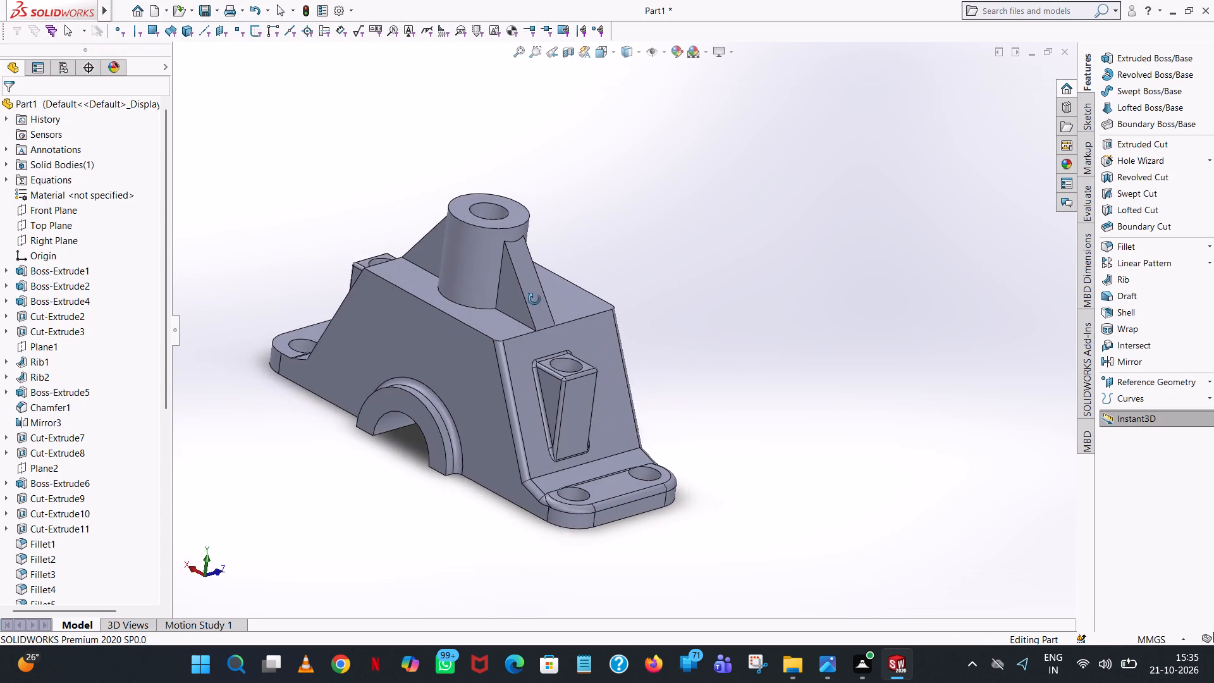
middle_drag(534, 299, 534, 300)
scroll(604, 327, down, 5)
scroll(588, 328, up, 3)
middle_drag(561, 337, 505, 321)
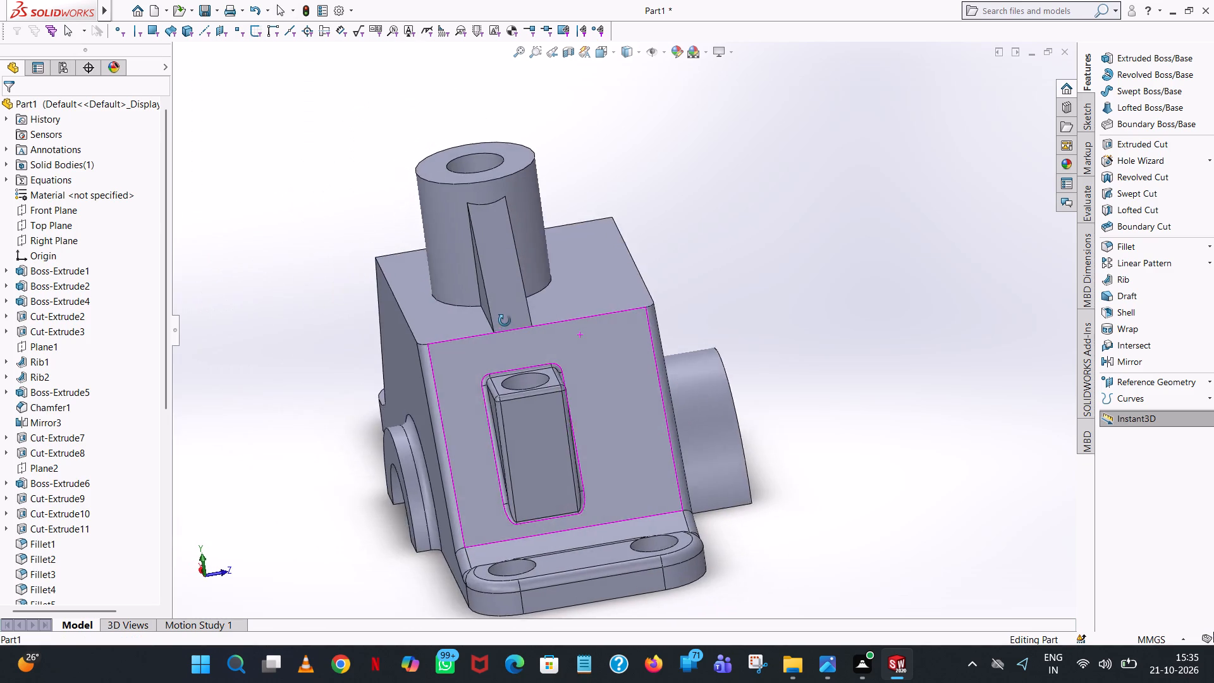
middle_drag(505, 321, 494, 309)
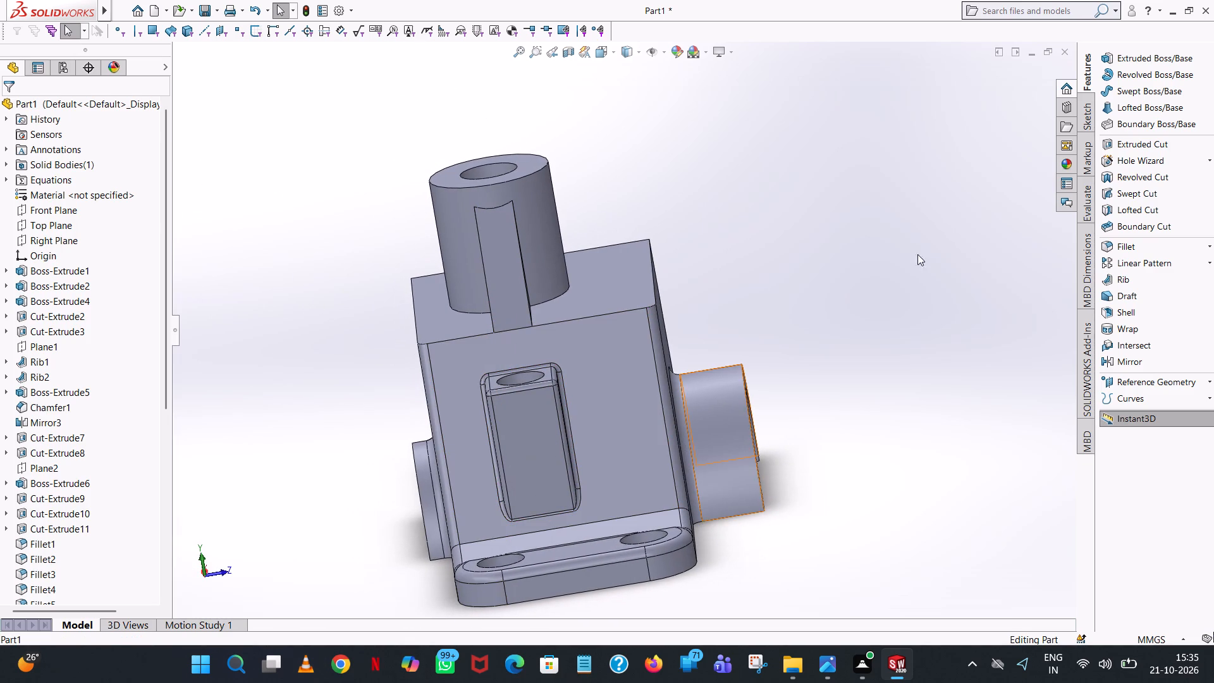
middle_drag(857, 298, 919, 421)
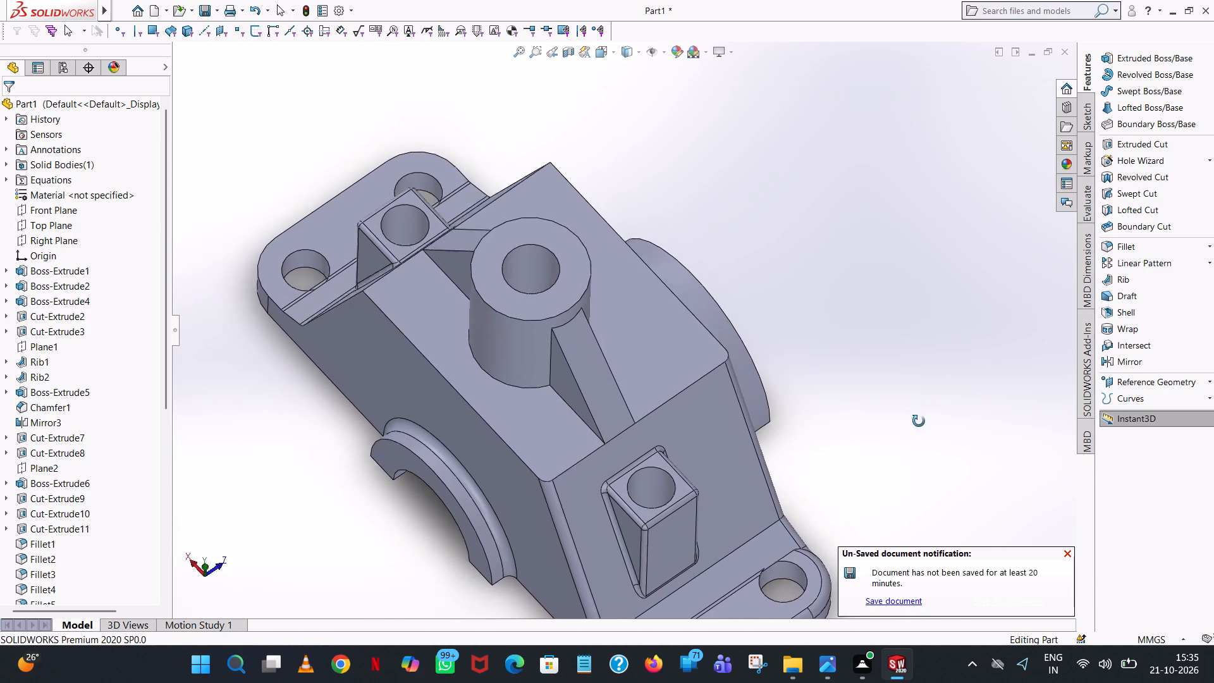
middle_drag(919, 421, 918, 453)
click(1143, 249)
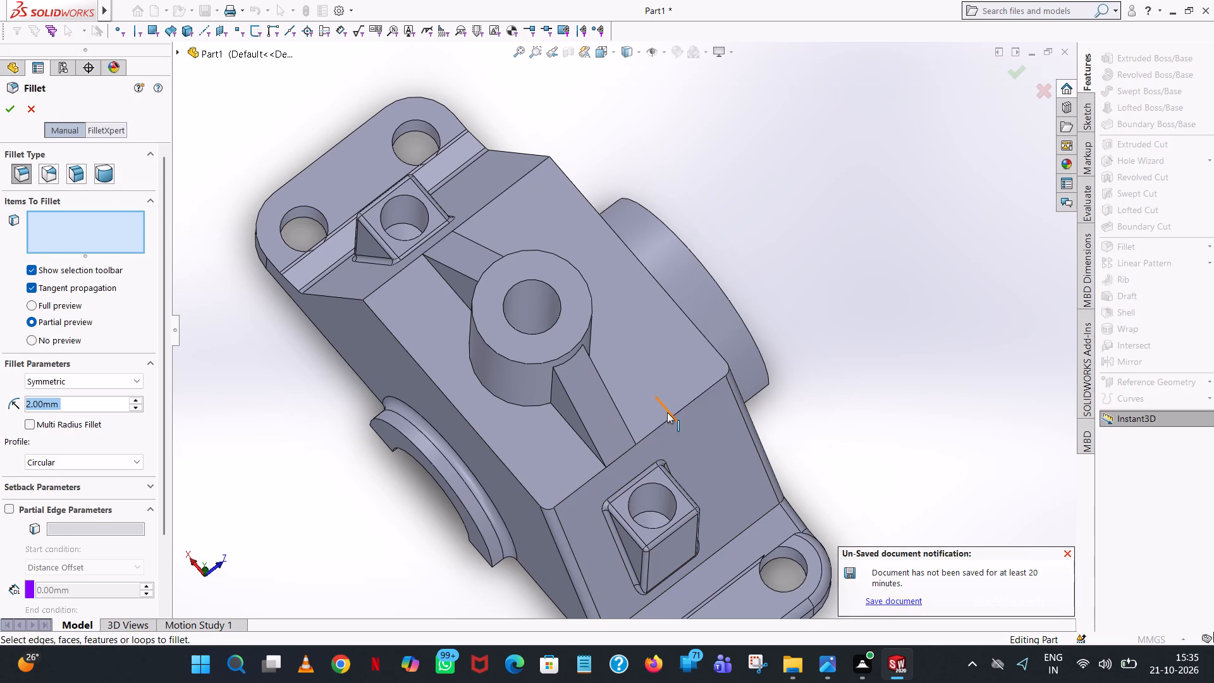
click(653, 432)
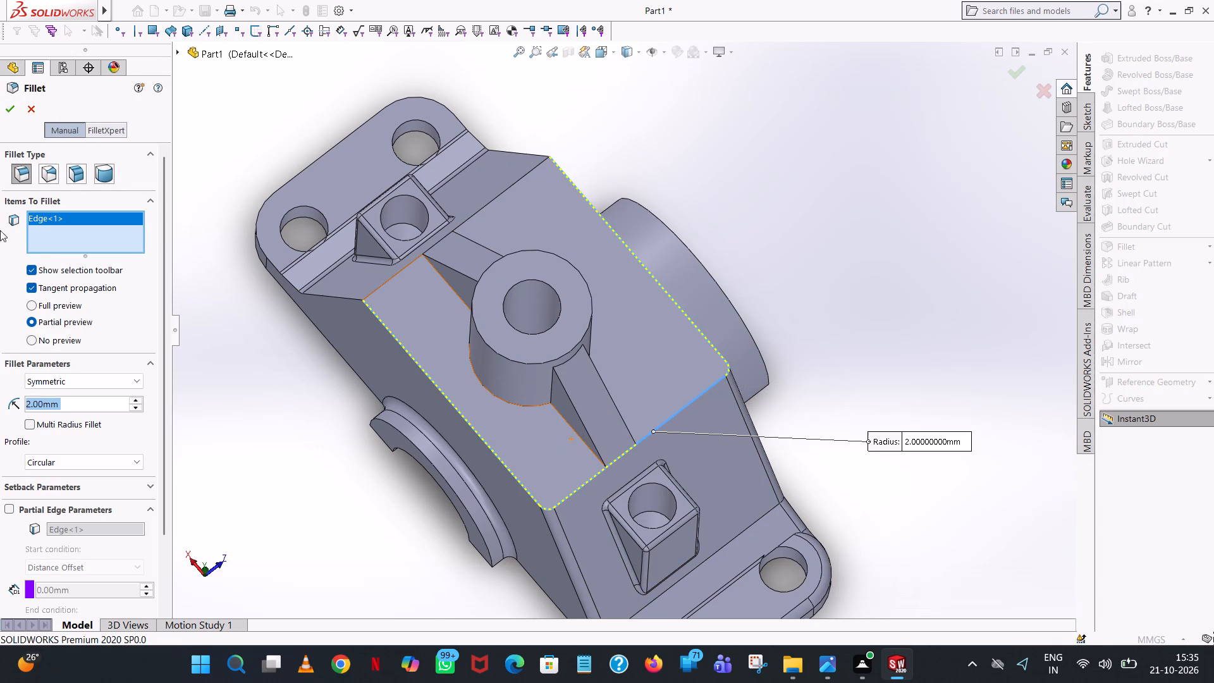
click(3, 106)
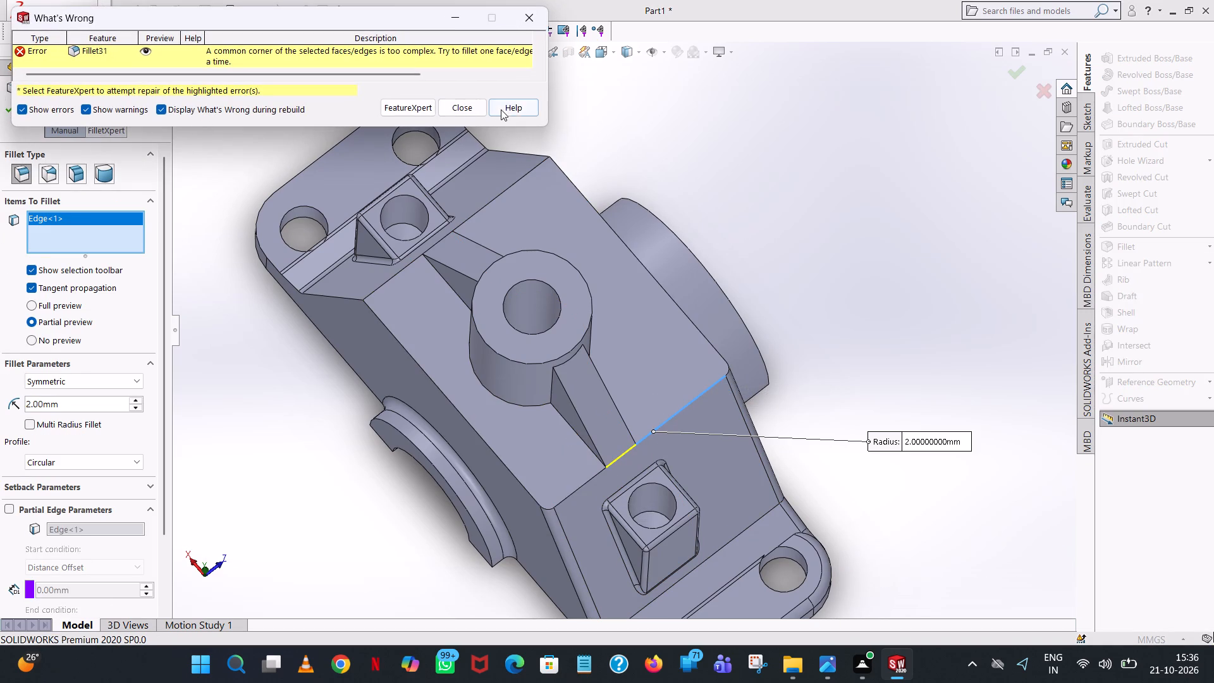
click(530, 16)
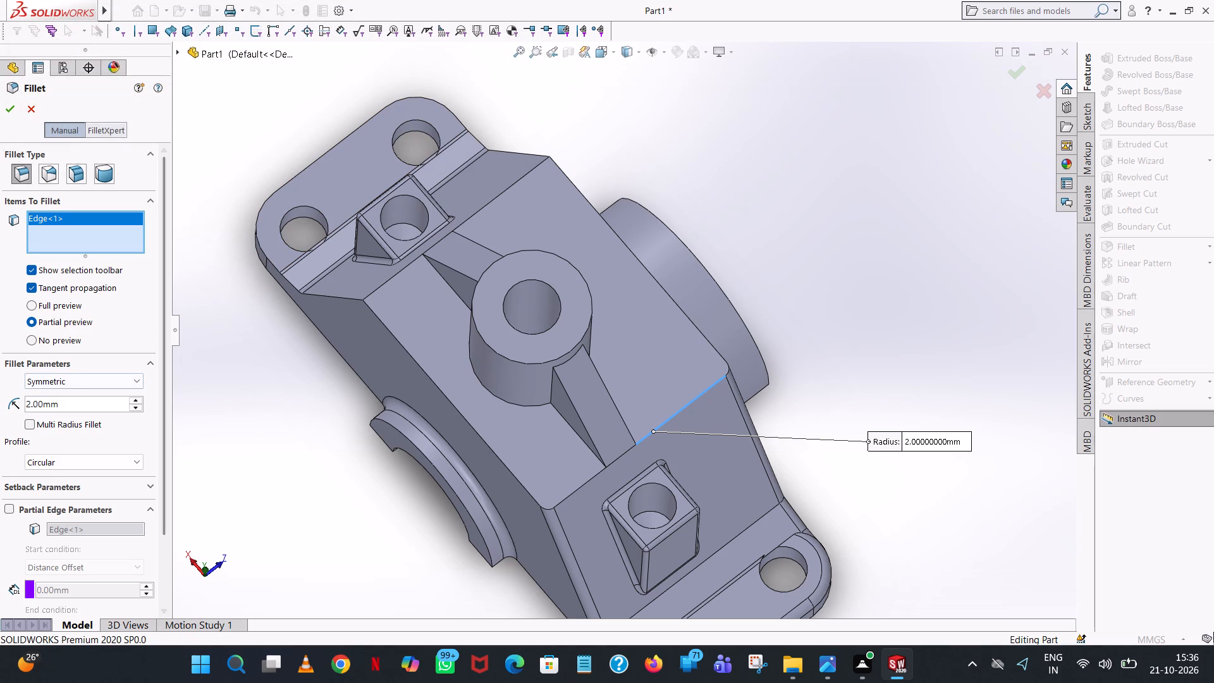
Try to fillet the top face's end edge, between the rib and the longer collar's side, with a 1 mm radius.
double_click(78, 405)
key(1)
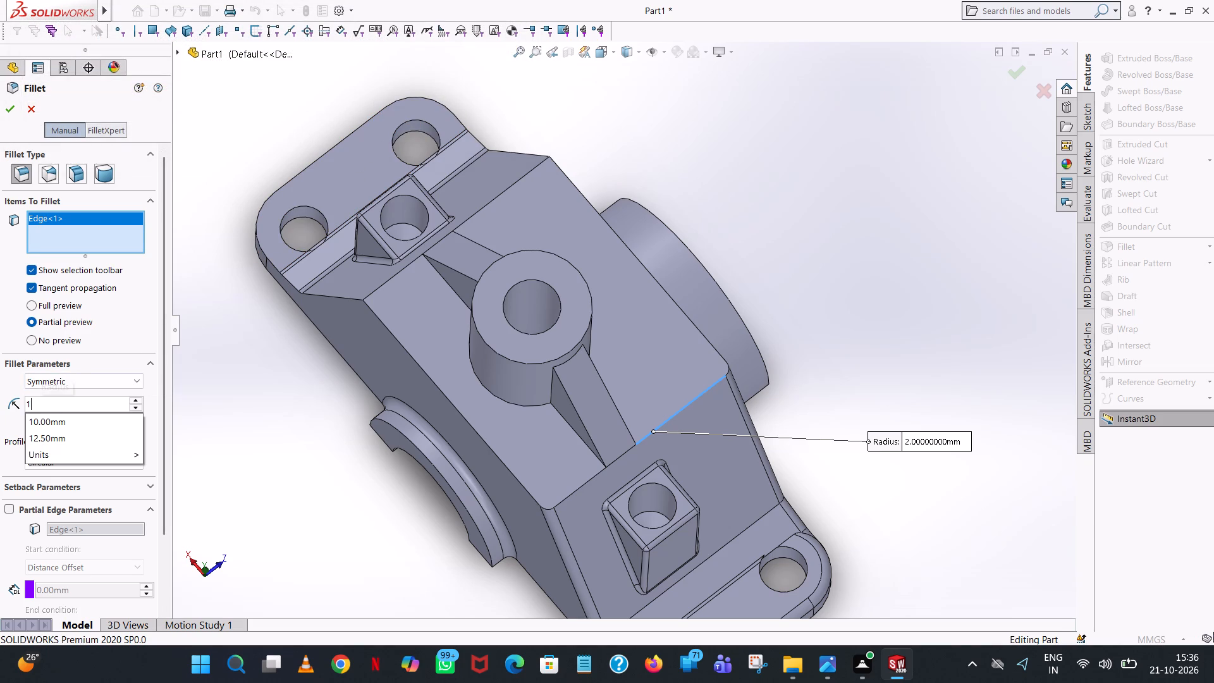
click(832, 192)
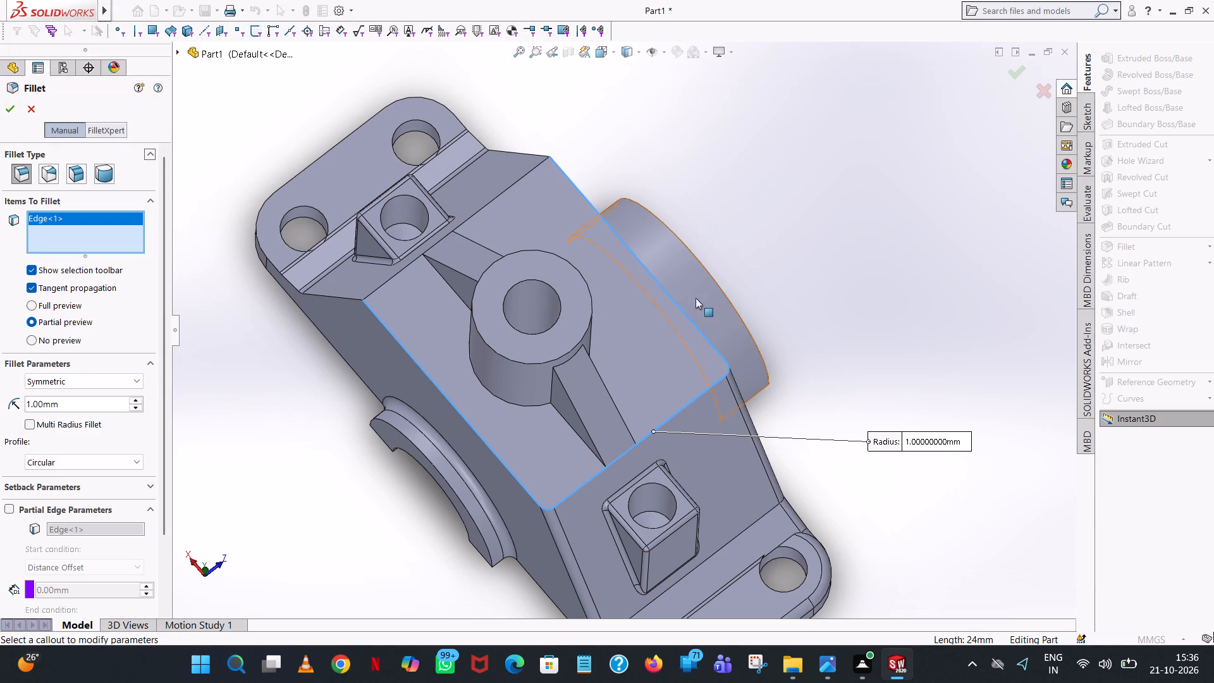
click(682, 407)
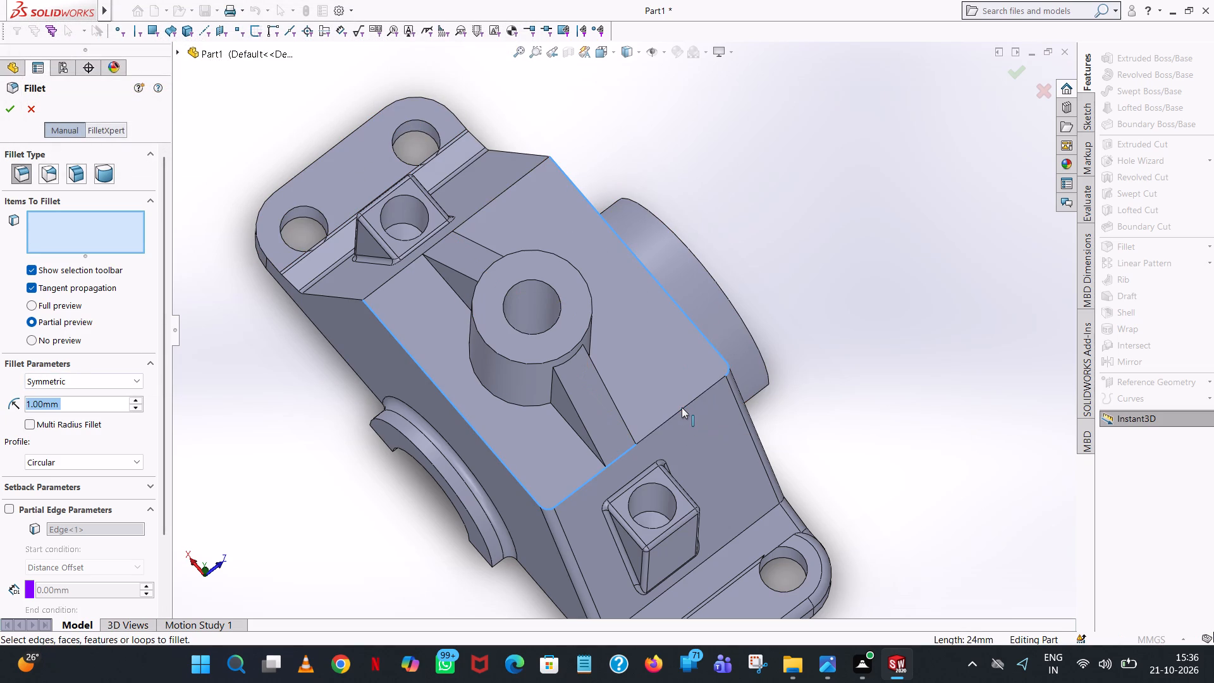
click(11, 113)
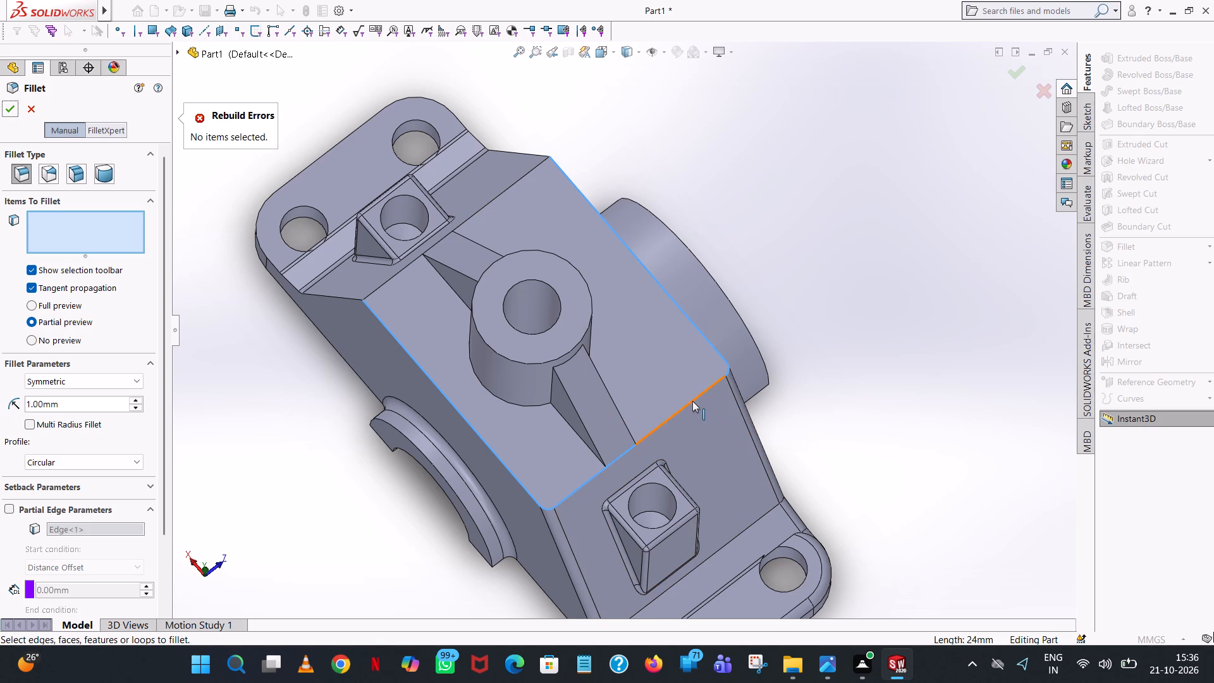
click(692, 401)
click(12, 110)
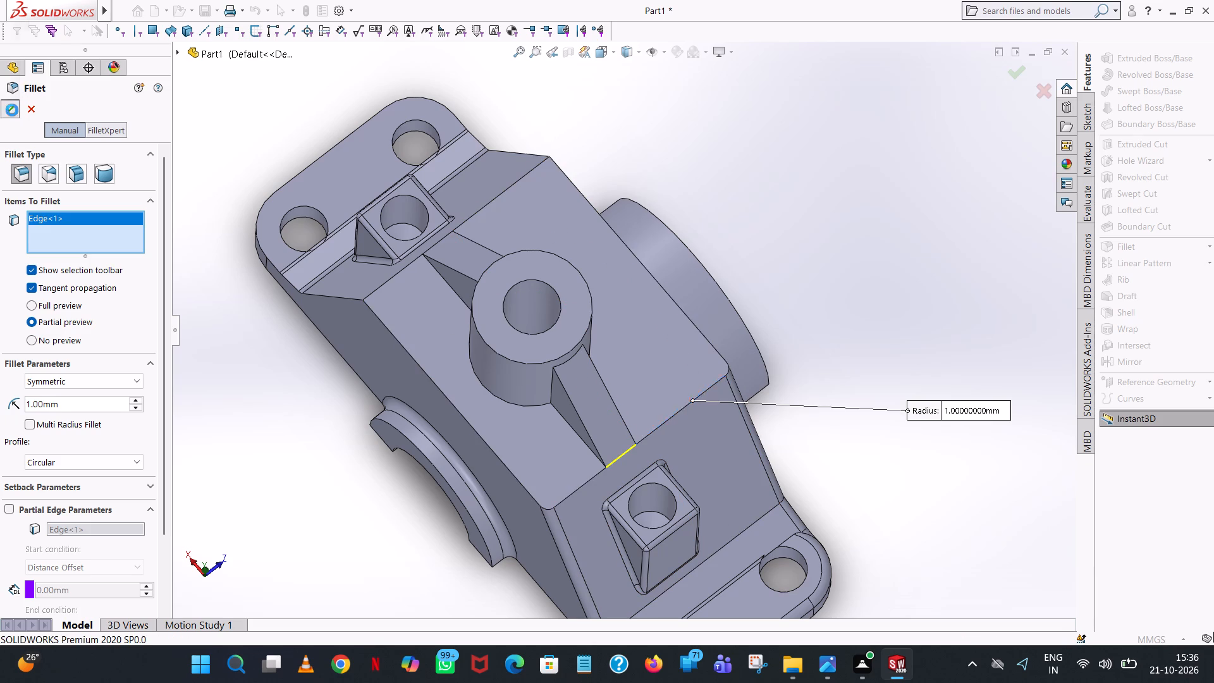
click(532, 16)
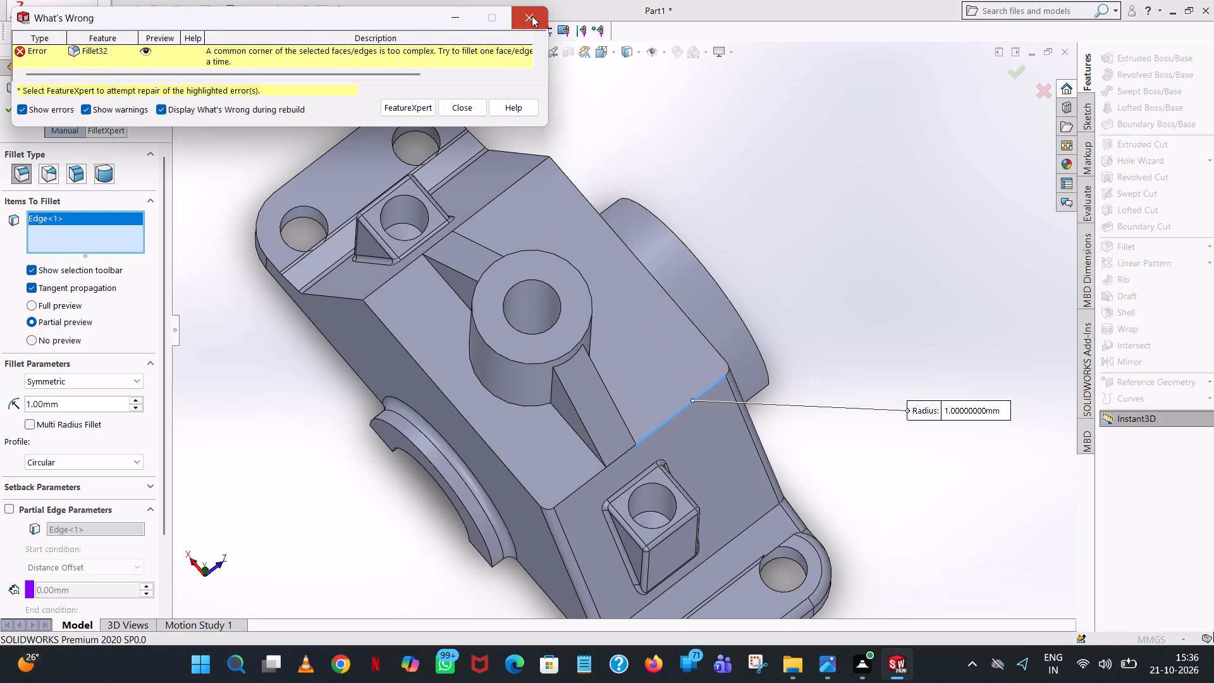
Examine the housing's top, ends and underside around the selected edge, and abandon the pending fillet.
middle_drag(804, 185, 799, 241)
scroll(799, 241, up, 1)
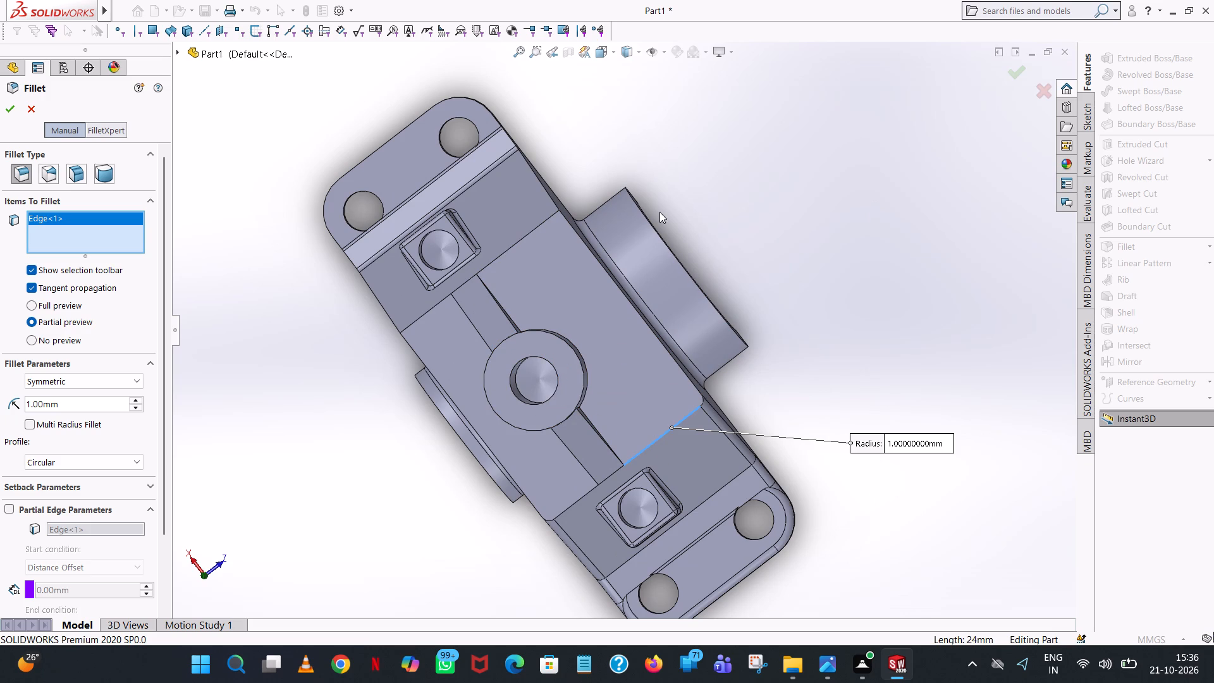
middle_drag(777, 278, 771, 224)
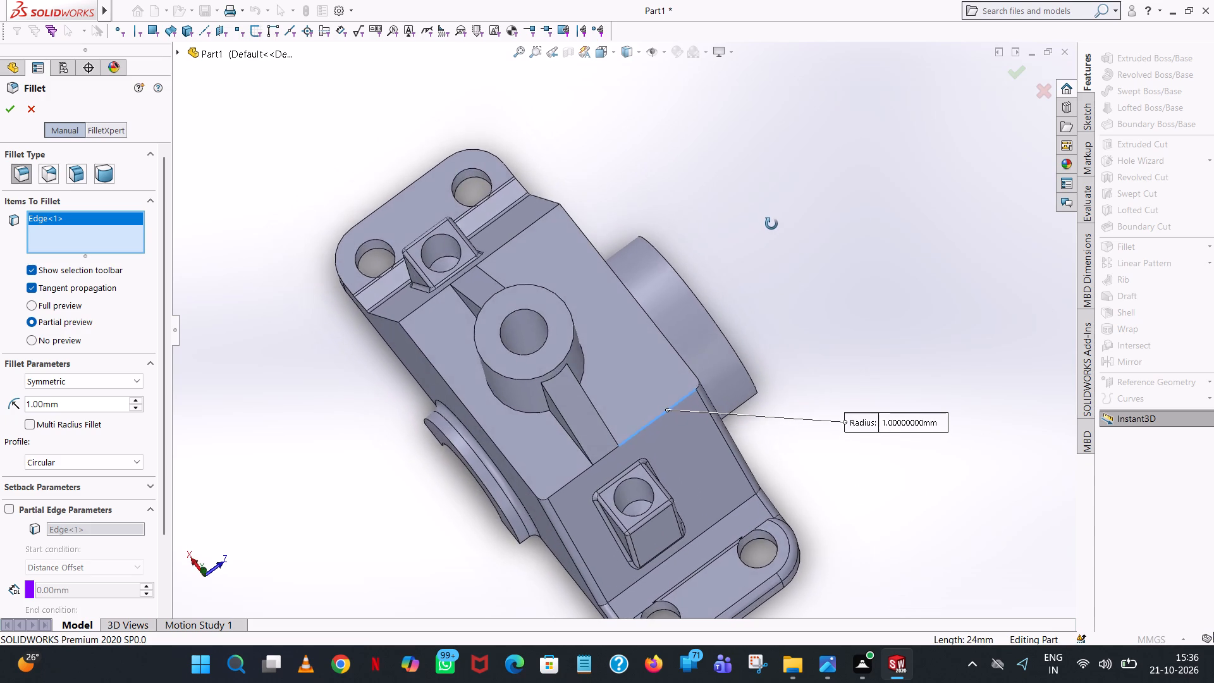
middle_drag(771, 224, 794, 235)
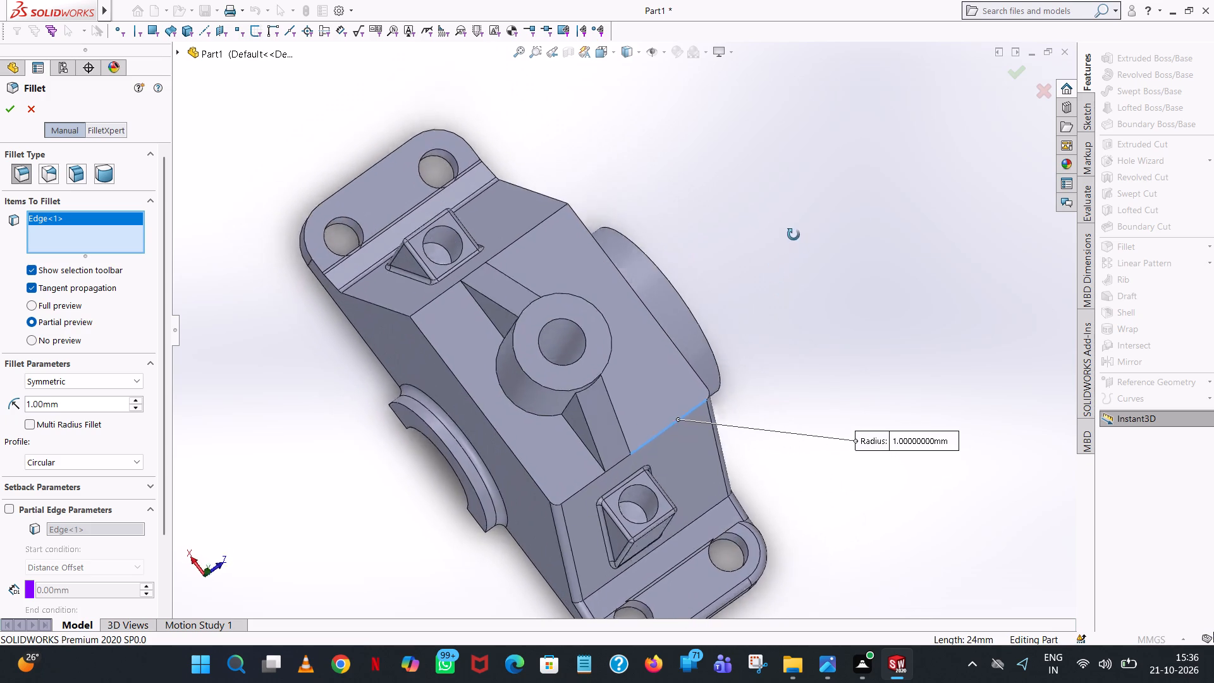
middle_drag(794, 235, 752, 106)
scroll(794, 80, up, 1)
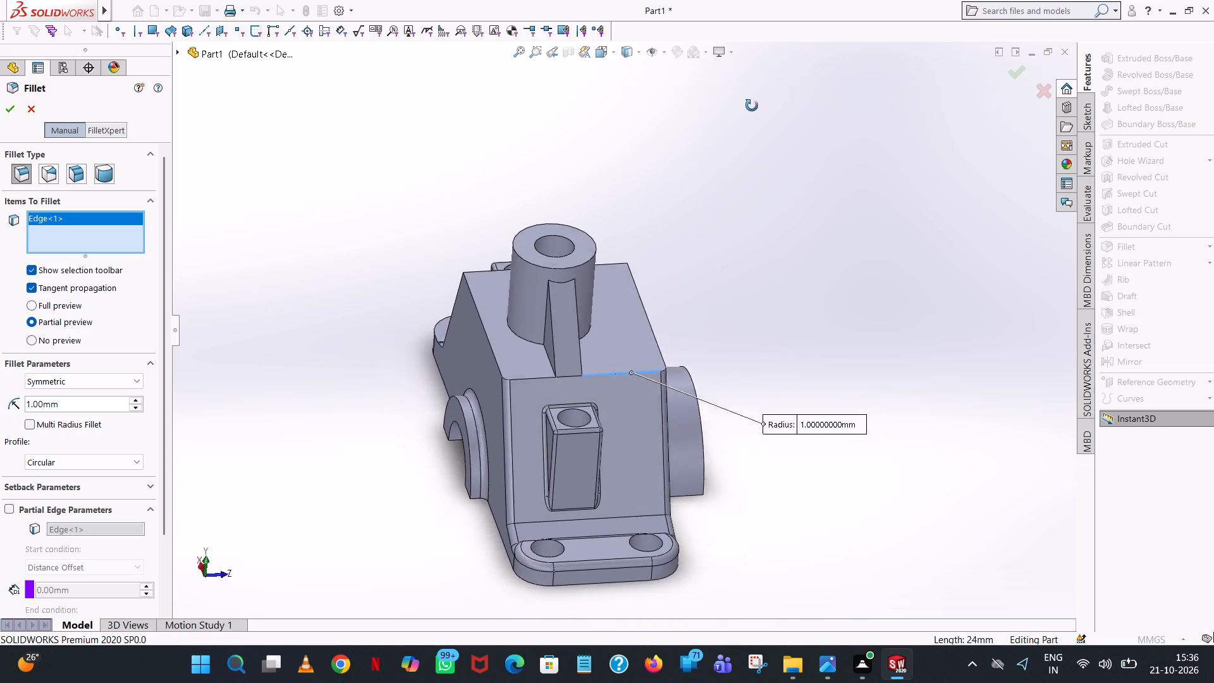
middle_drag(752, 106, 749, 256)
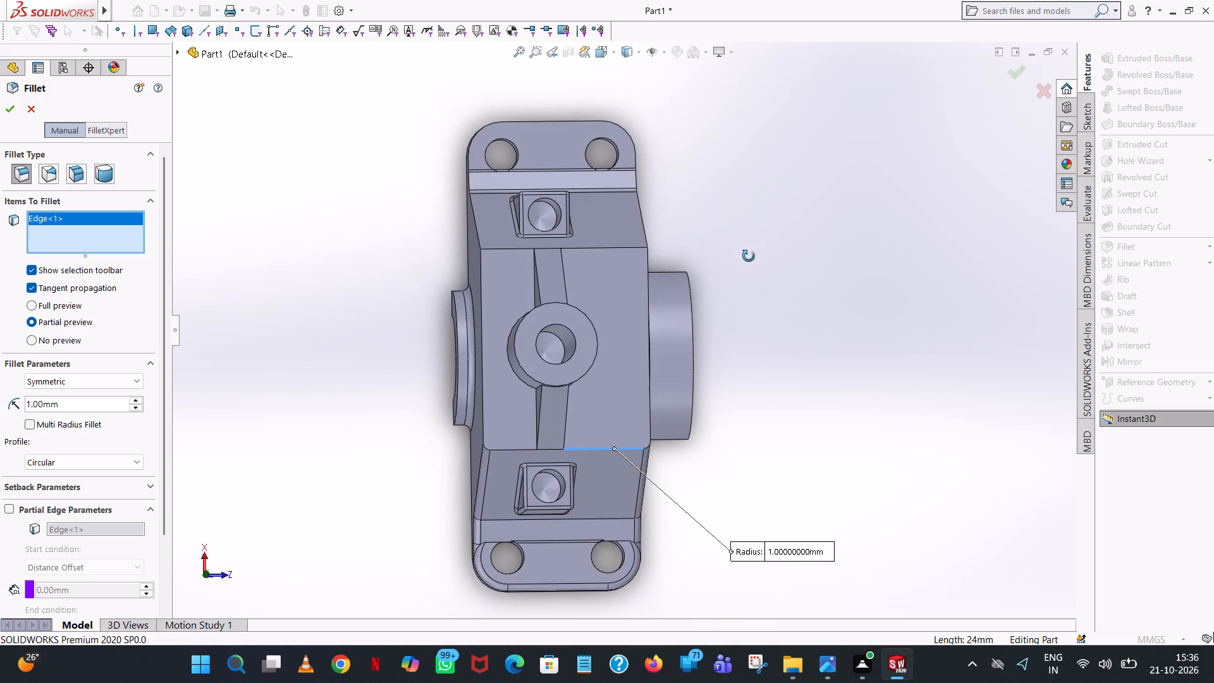
middle_drag(749, 256, 787, 132)
middle_drag(844, 96, 1011, 41)
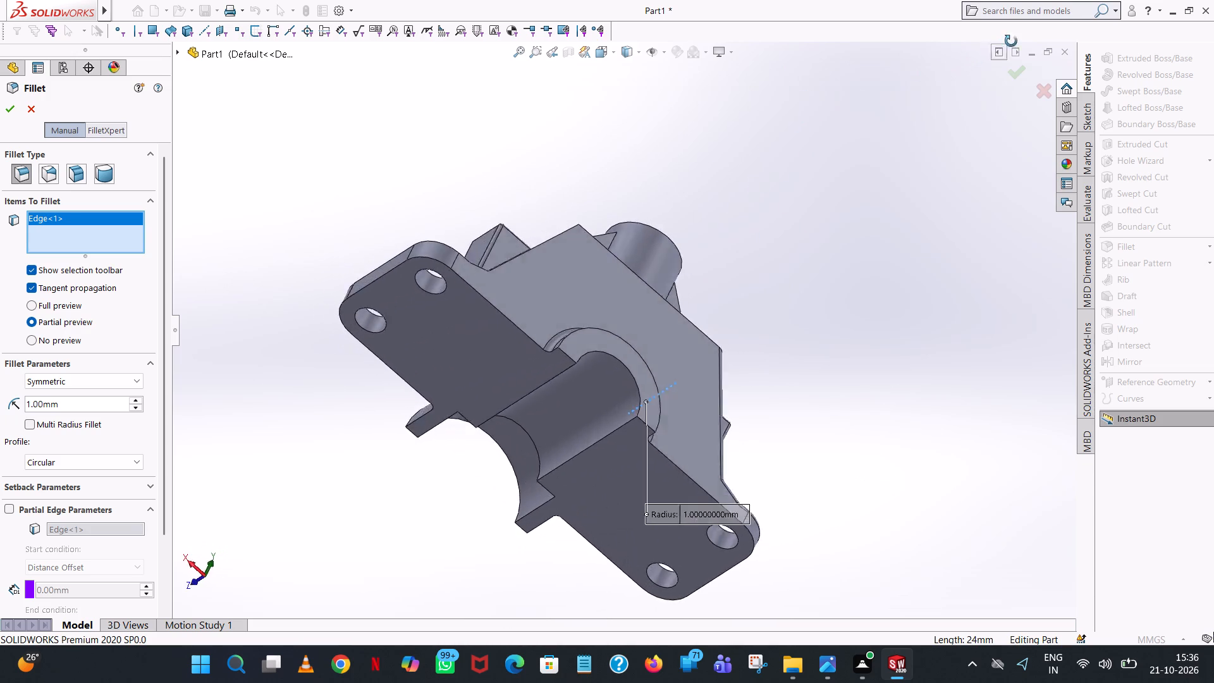
middle_drag(1011, 41, 1022, 360)
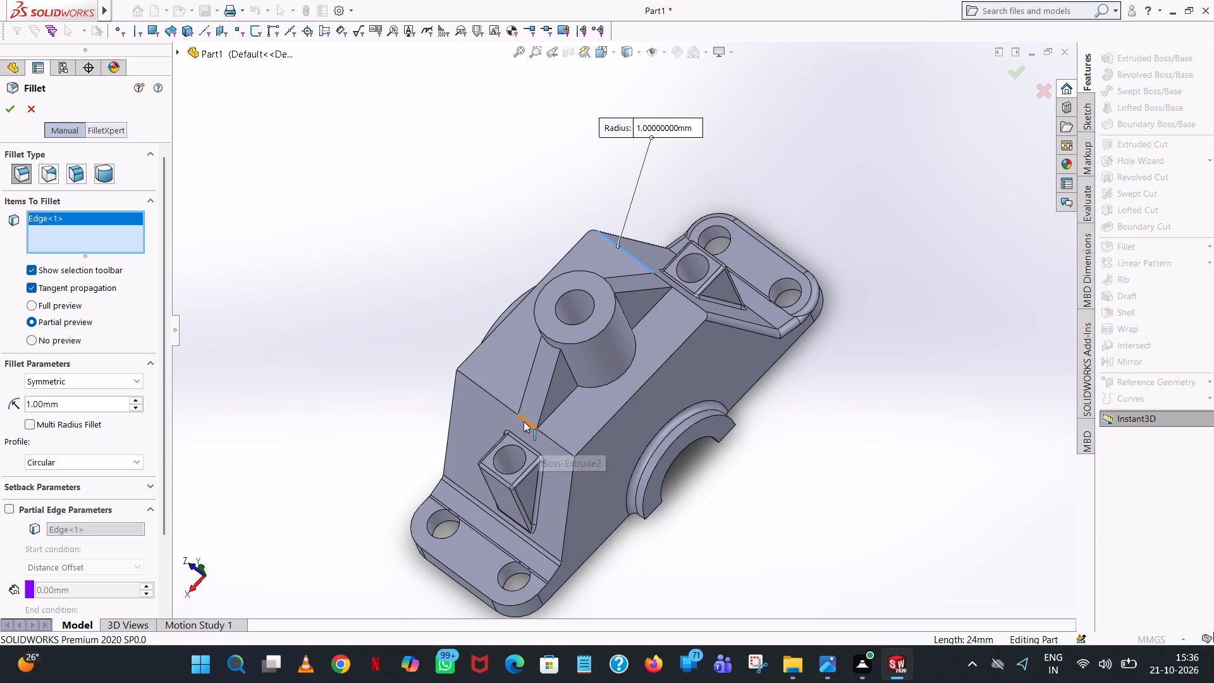
drag(607, 353, 591, 348)
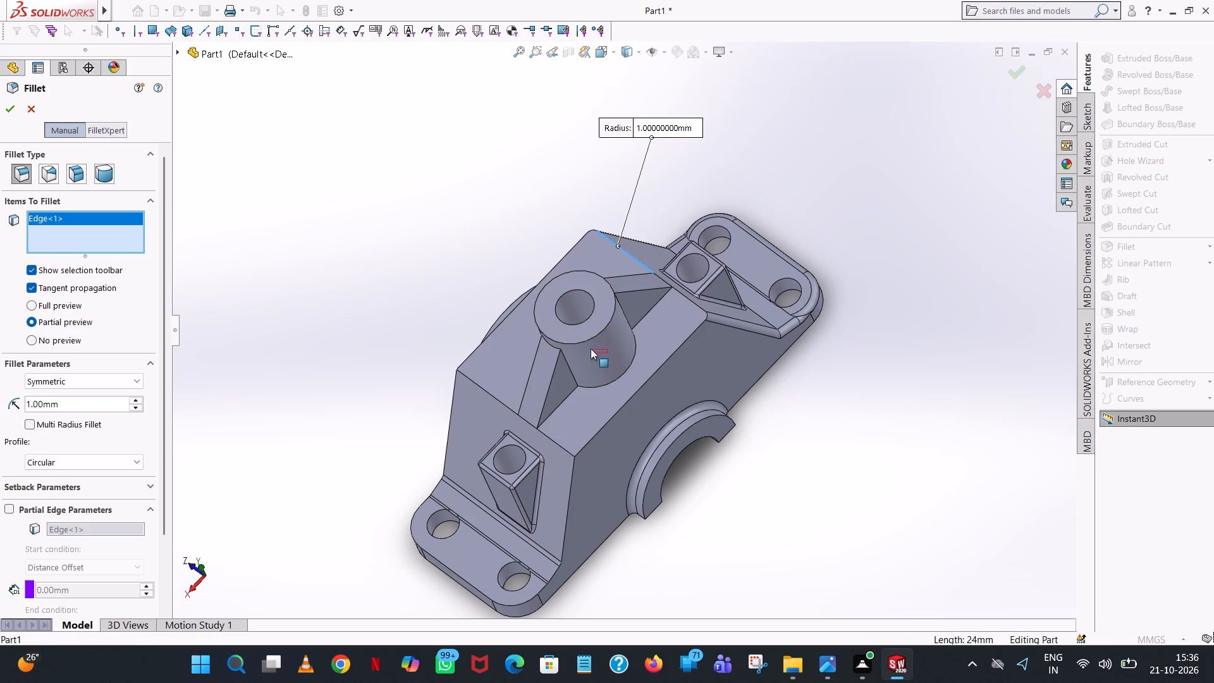
drag(591, 348, 560, 340)
click(29, 111)
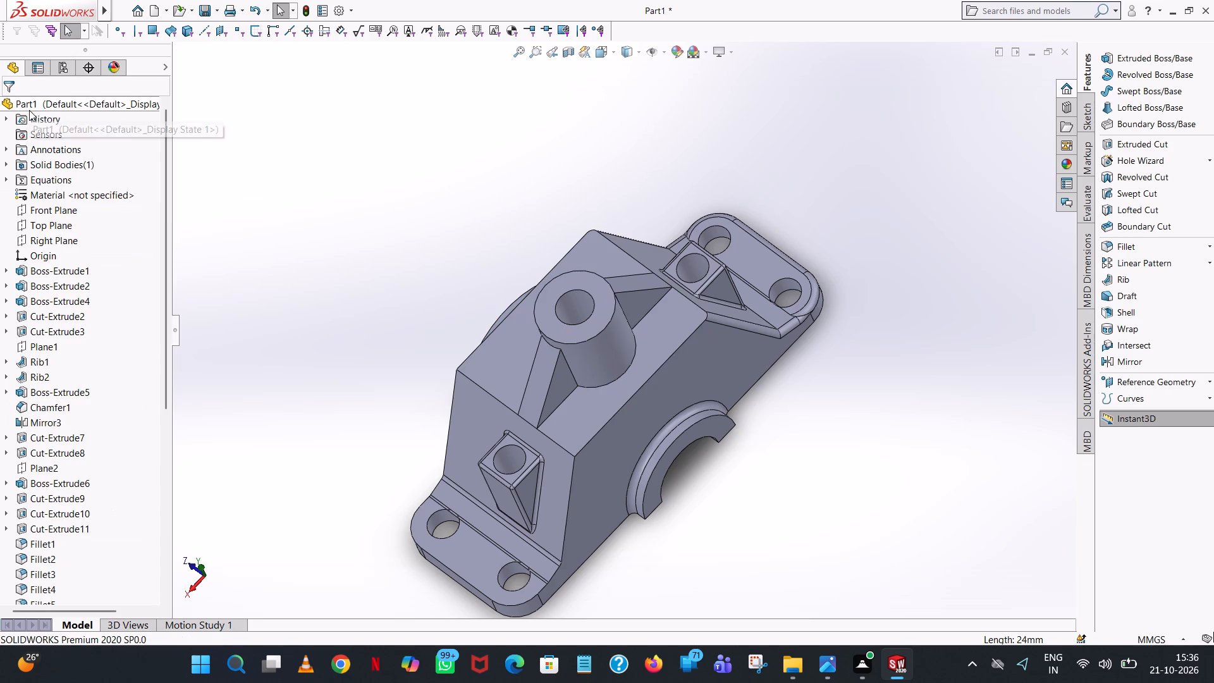
click(317, 178)
Fillet the sloped edge of the unrounded end on the longer collar's side, continuing tangentially around the flange rim, with a 1 mm radius.
scroll(349, 233, up, 1)
middle_drag(375, 221, 612, 230)
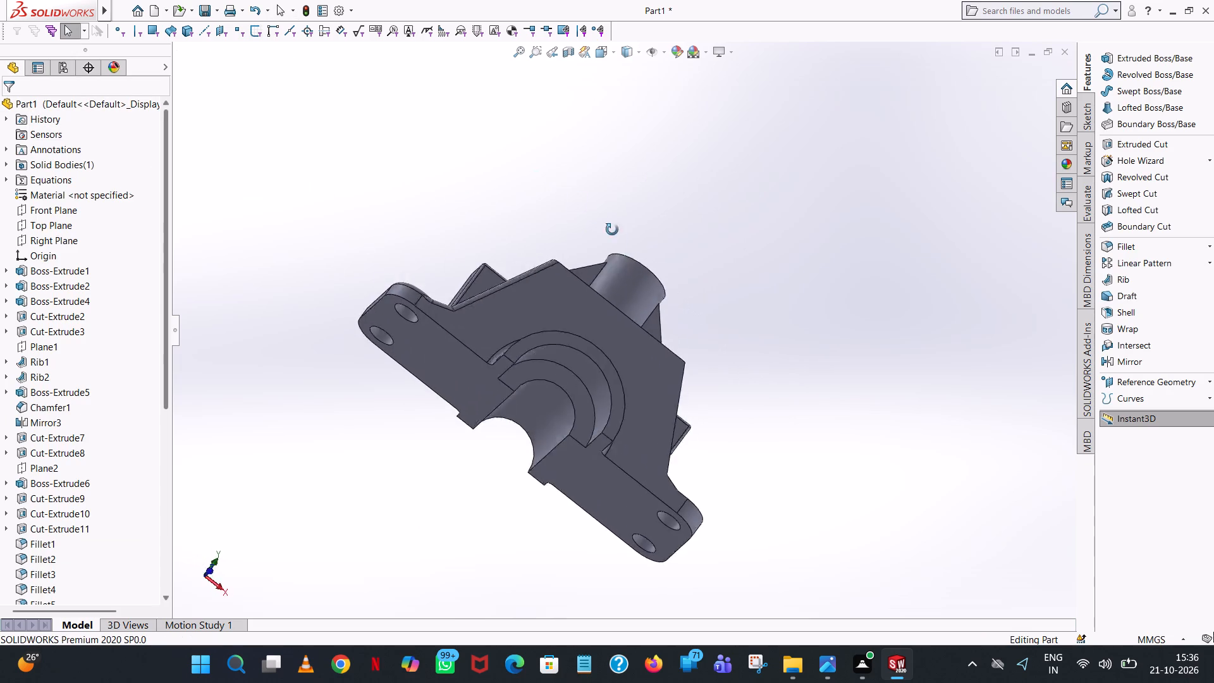
middle_drag(612, 230, 567, 454)
scroll(567, 456, up, 1)
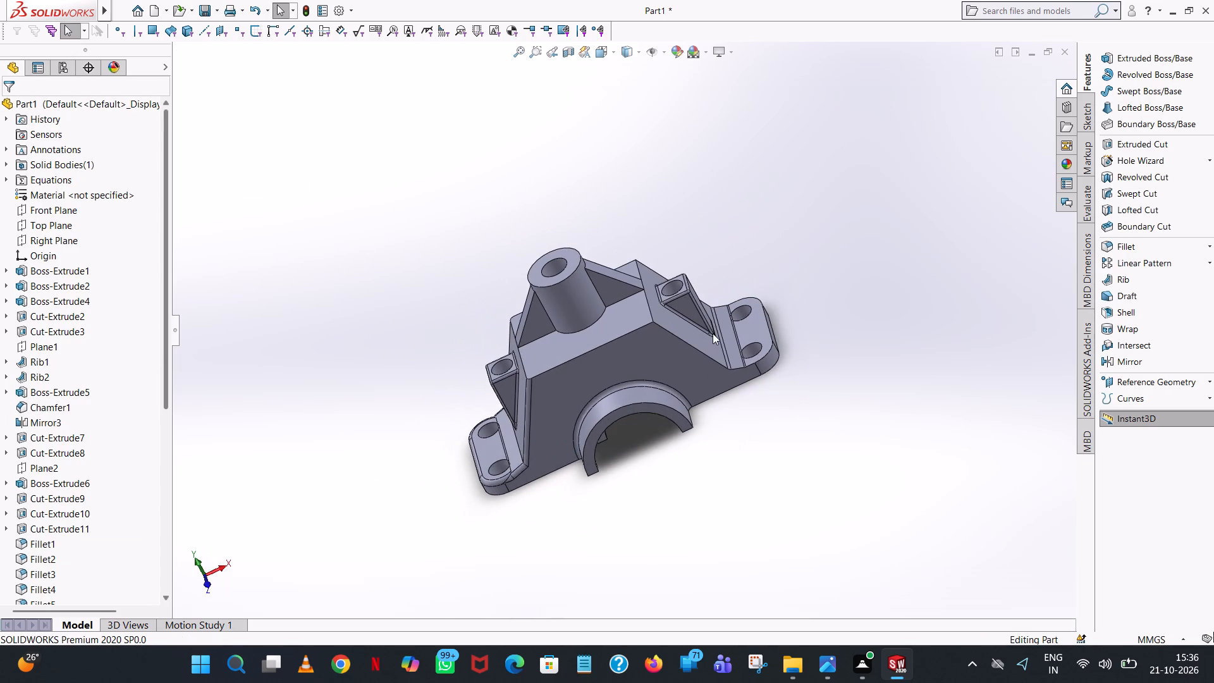
scroll(714, 336, down, 6)
click(1136, 245)
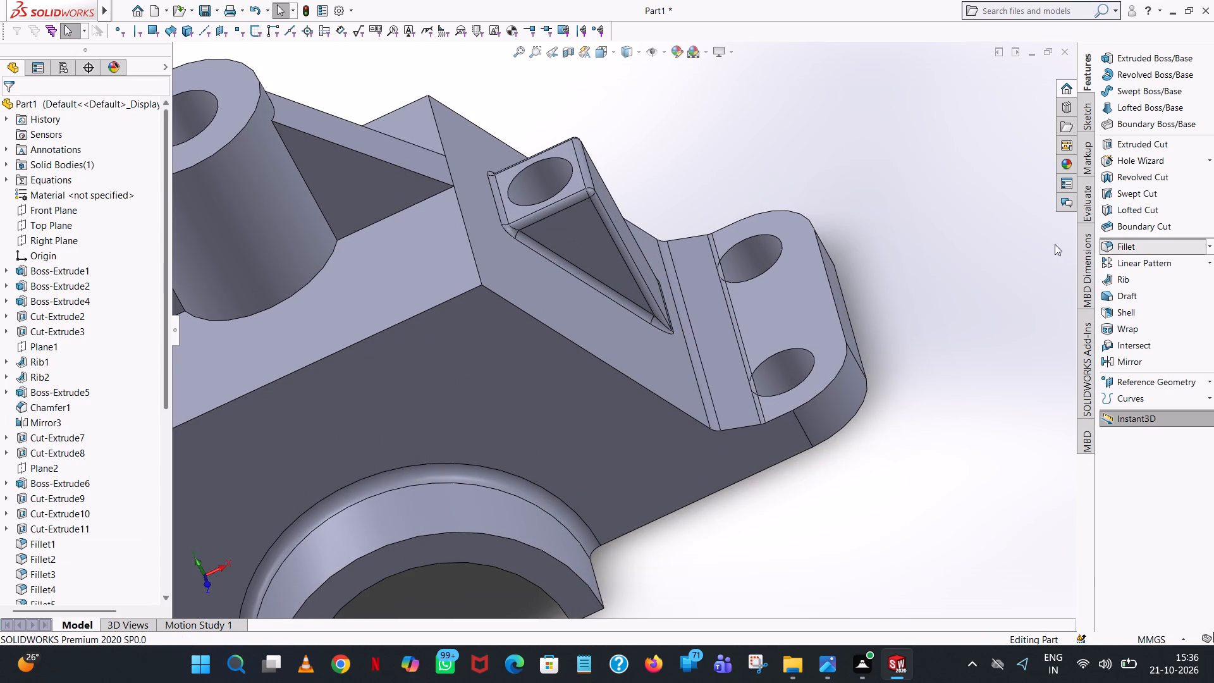
click(536, 319)
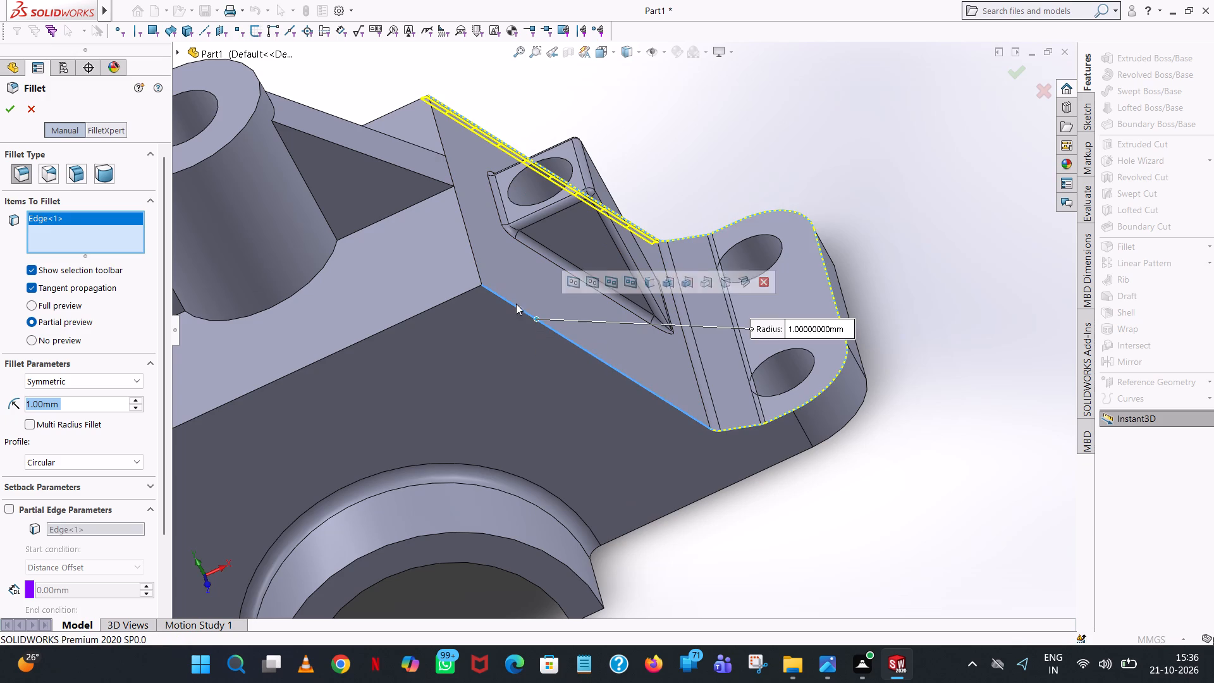
click(11, 109)
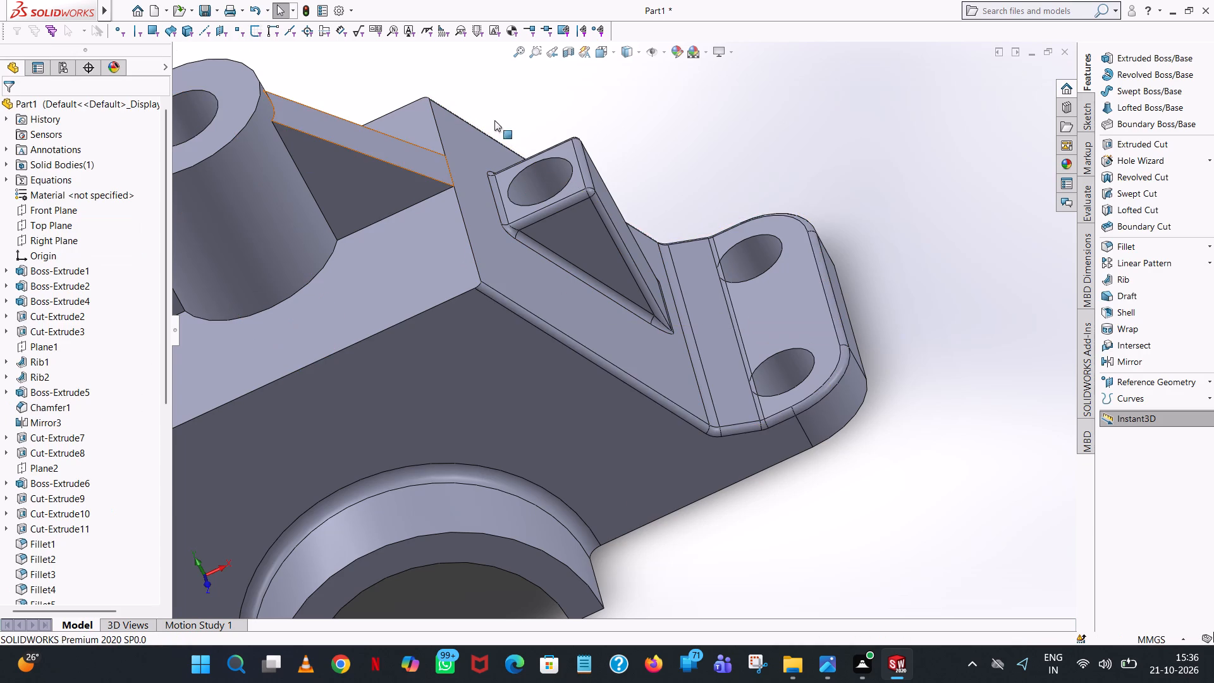
Colour the entire housing body light orange, RGB 252, 188, 132, from the standard swatches.
middle_drag(750, 152, 761, 129)
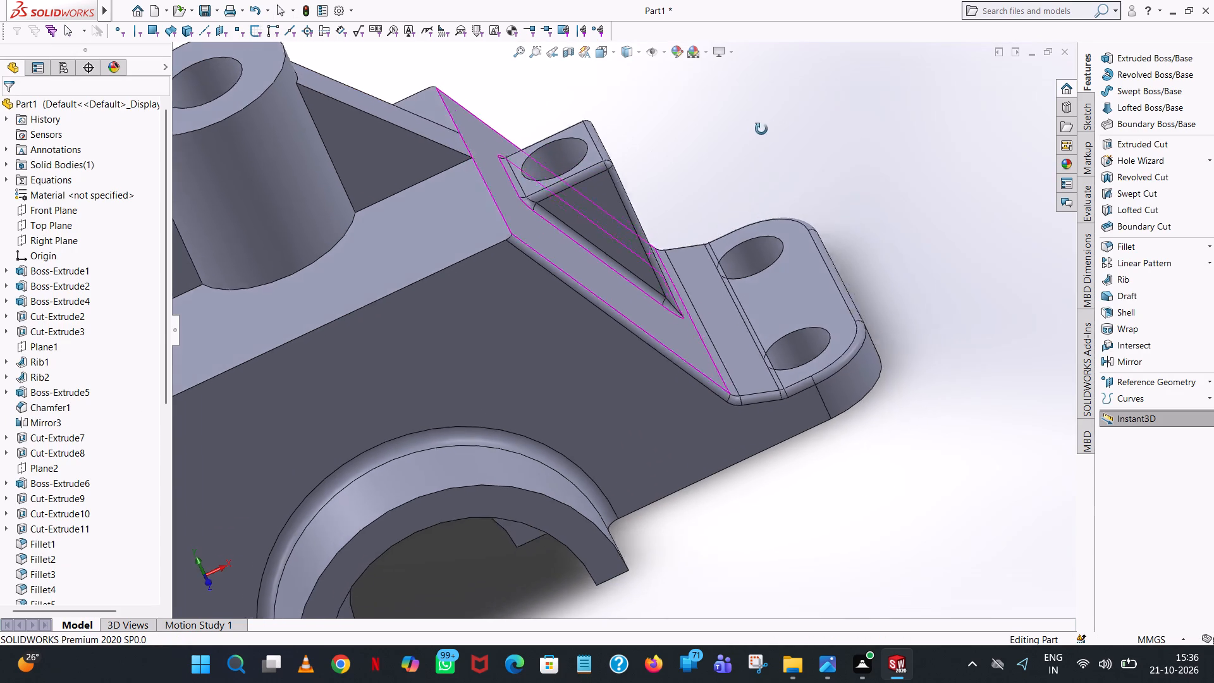
middle_drag(761, 129, 838, 176)
scroll(823, 211, up, 5)
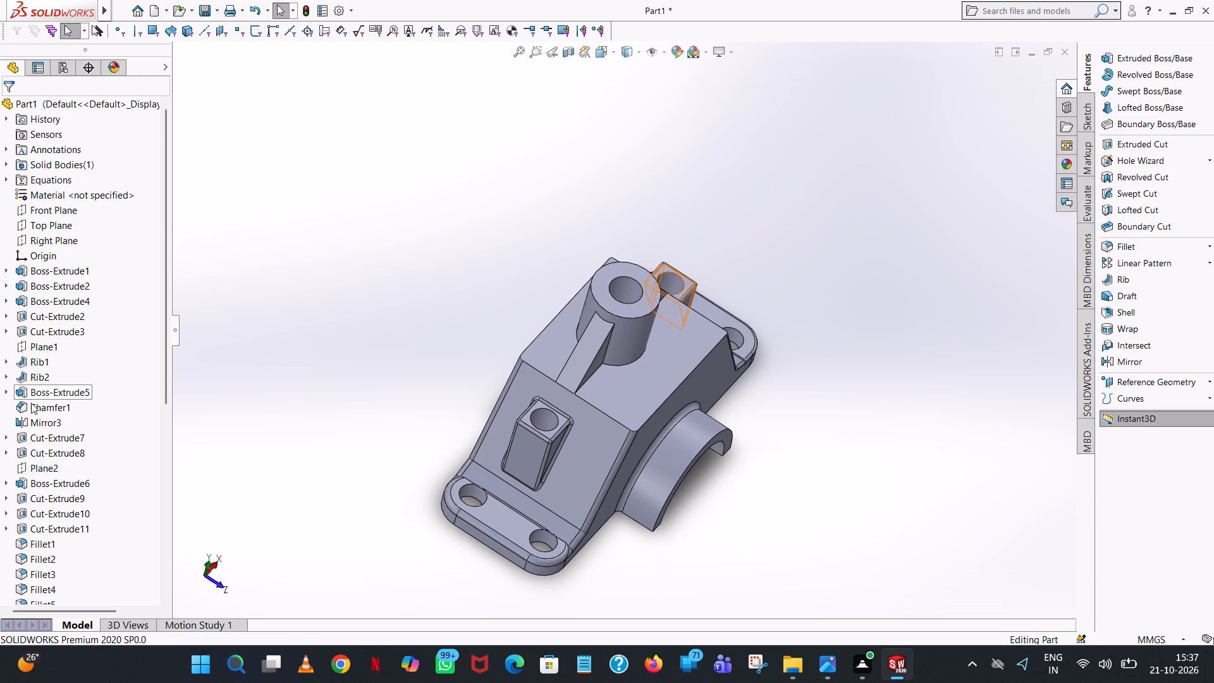
middle_drag(815, 336, 704, 168)
scroll(703, 168, up, 1)
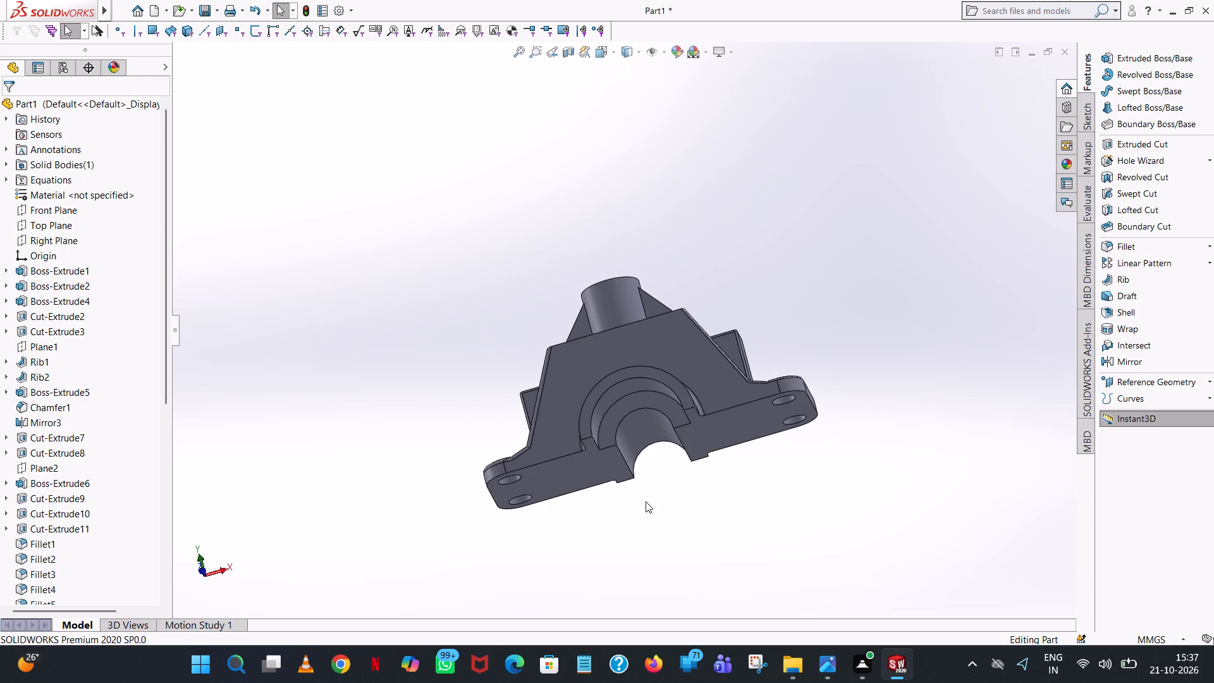
right_click(675, 359)
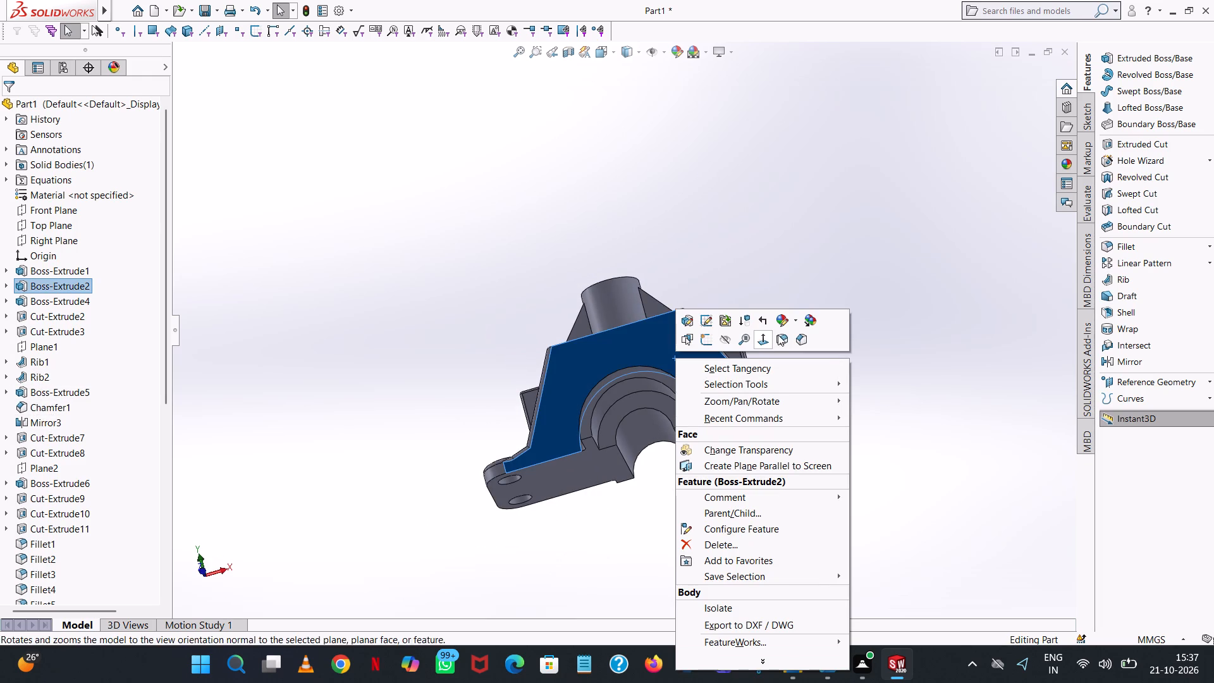
click(782, 321)
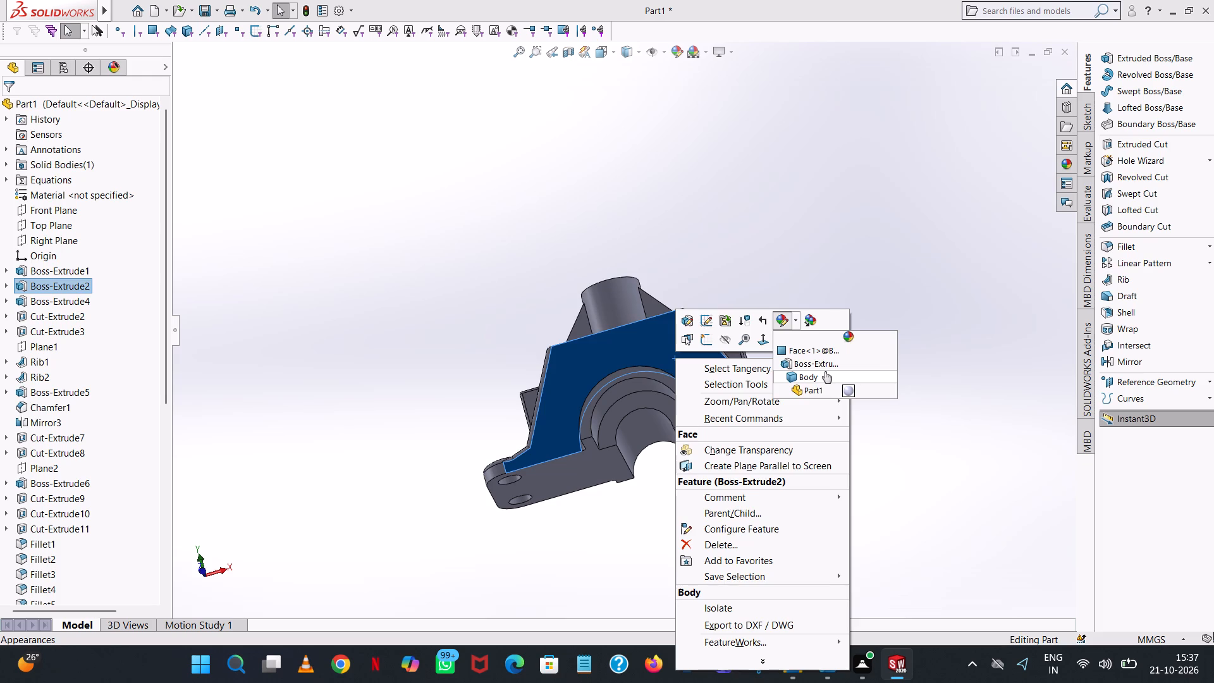
click(825, 371)
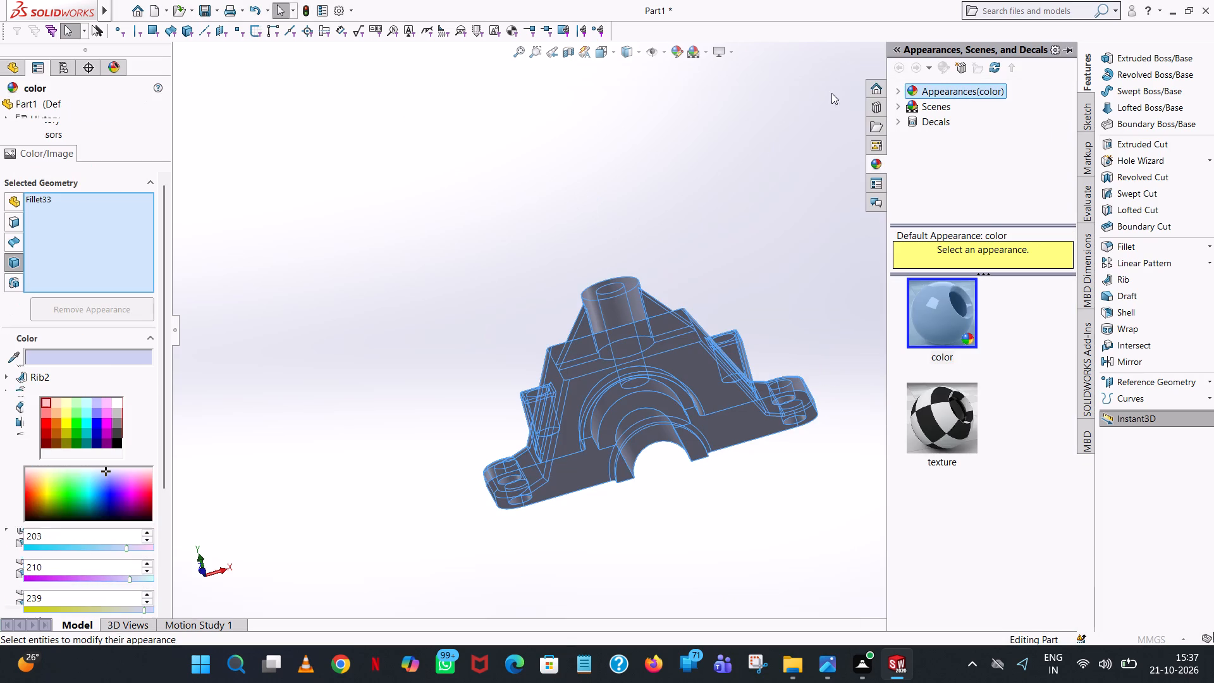
click(51, 417)
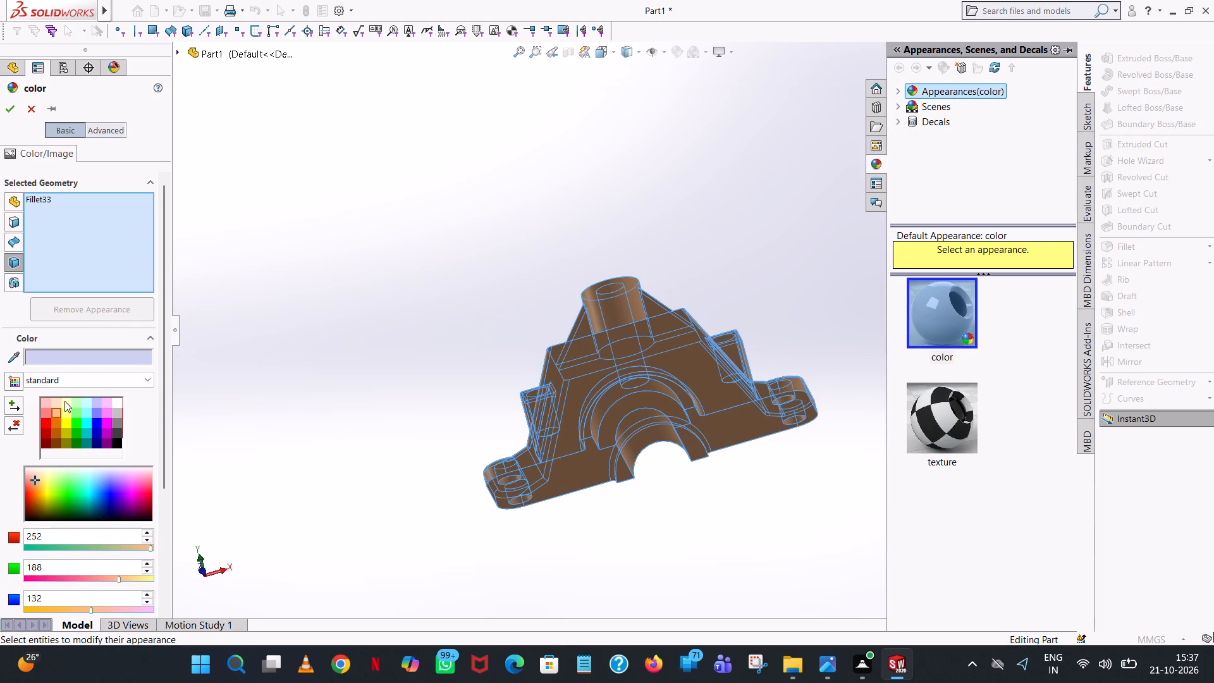
click(5, 111)
Save the coloured part as an Adobe PDF named "plummer block" in the fuji new pdf folder.
middle_drag(496, 197, 497, 219)
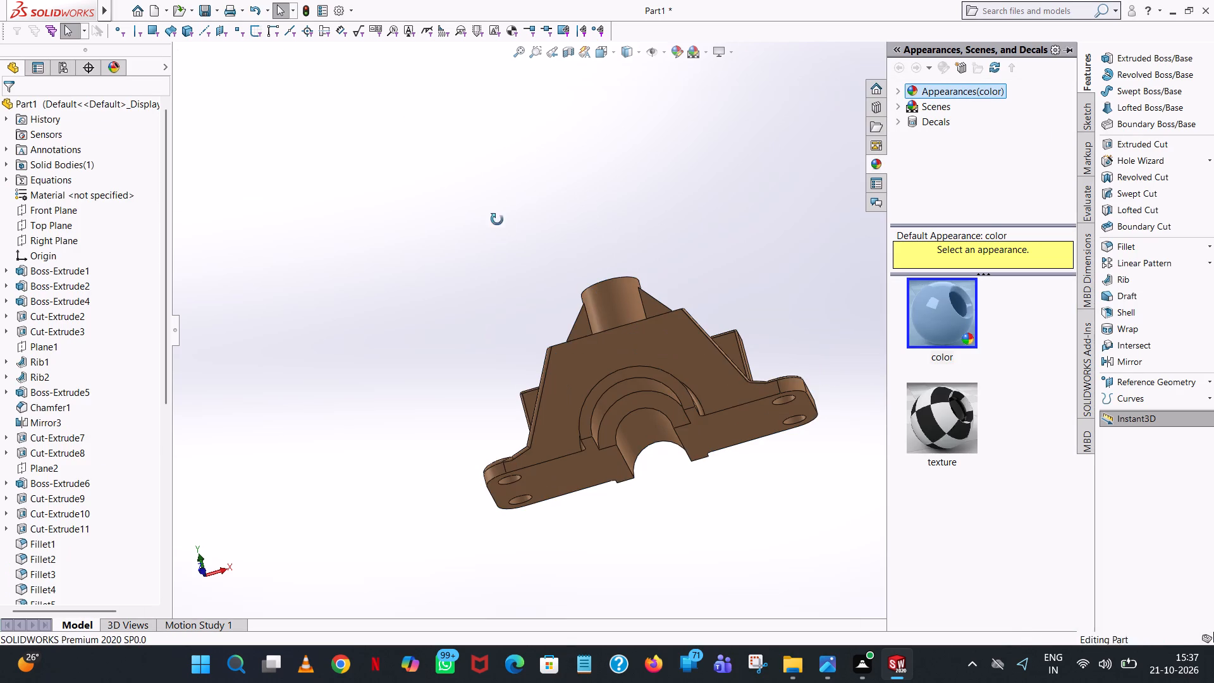
middle_drag(497, 219, 569, 386)
scroll(570, 466, up, 1)
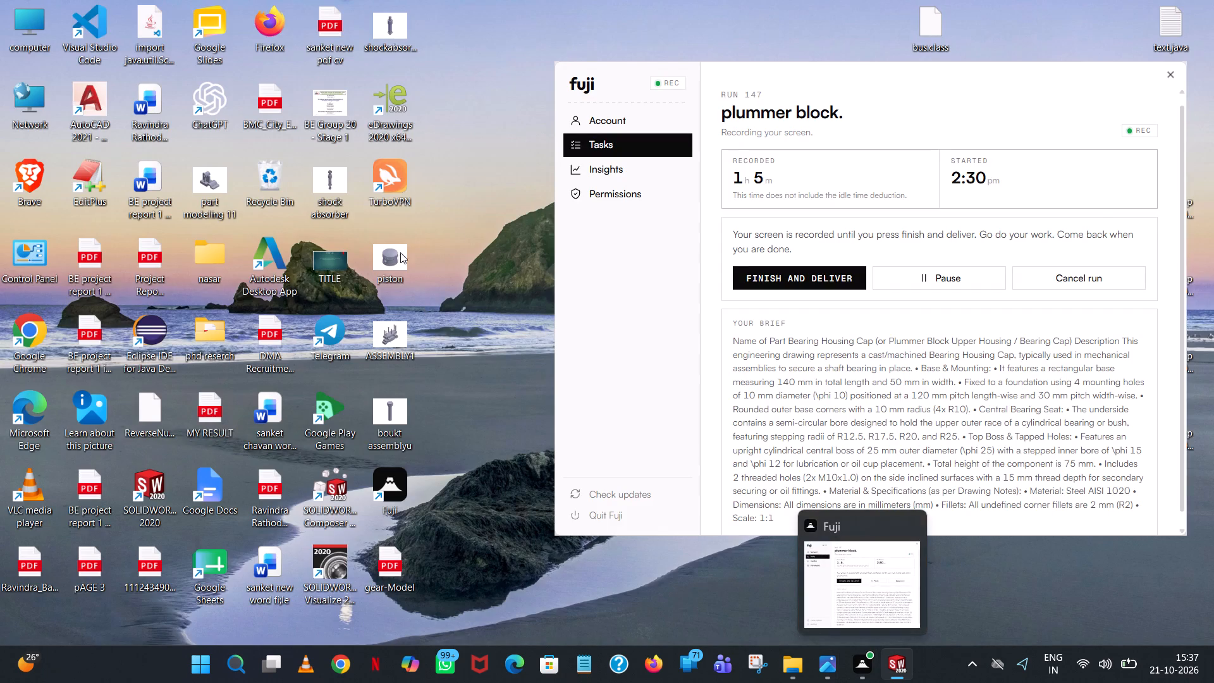
click(207, 11)
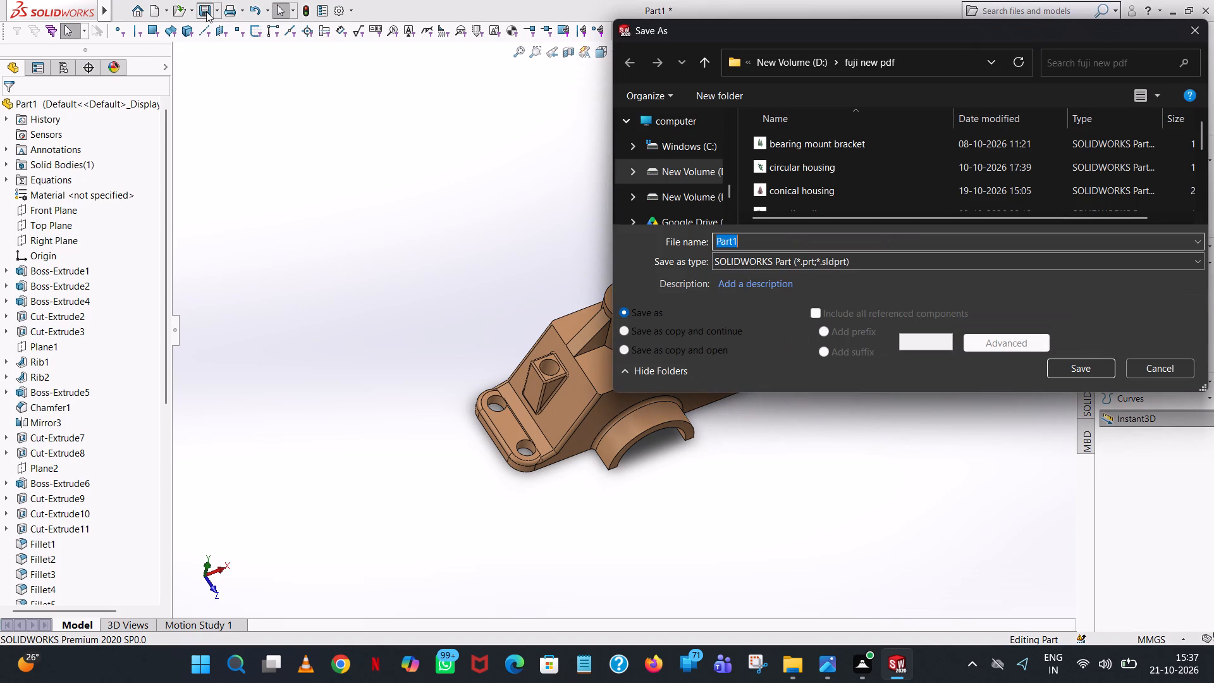
click(788, 260)
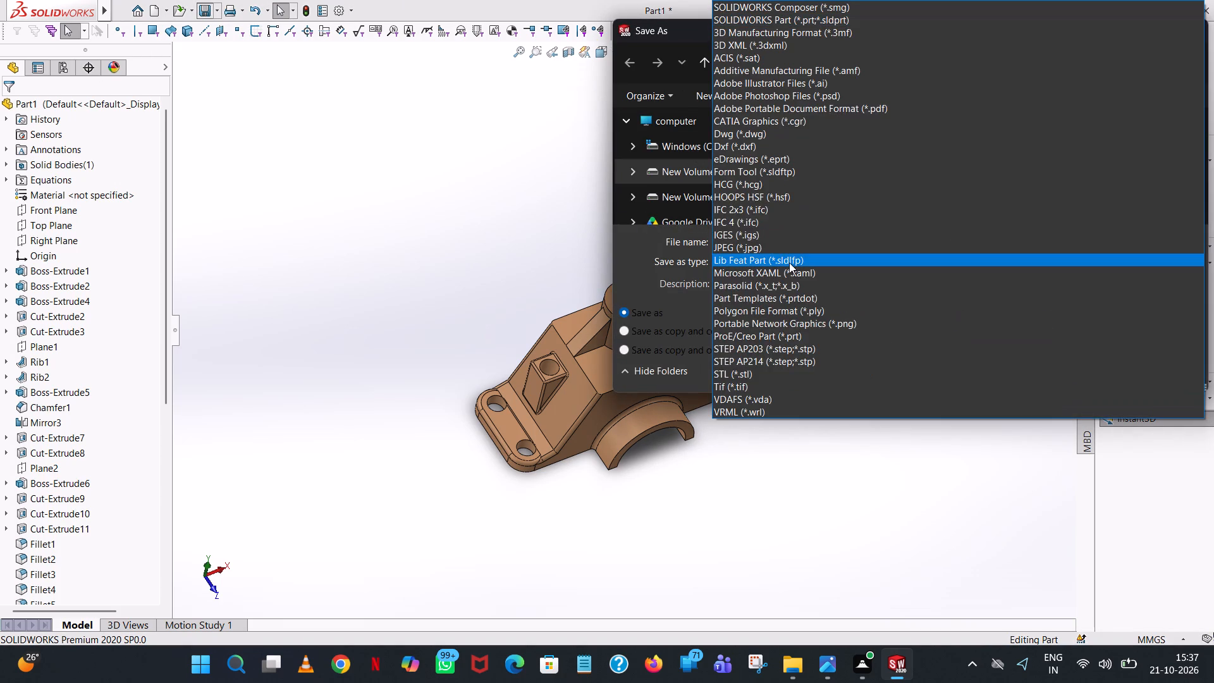
click(862, 107)
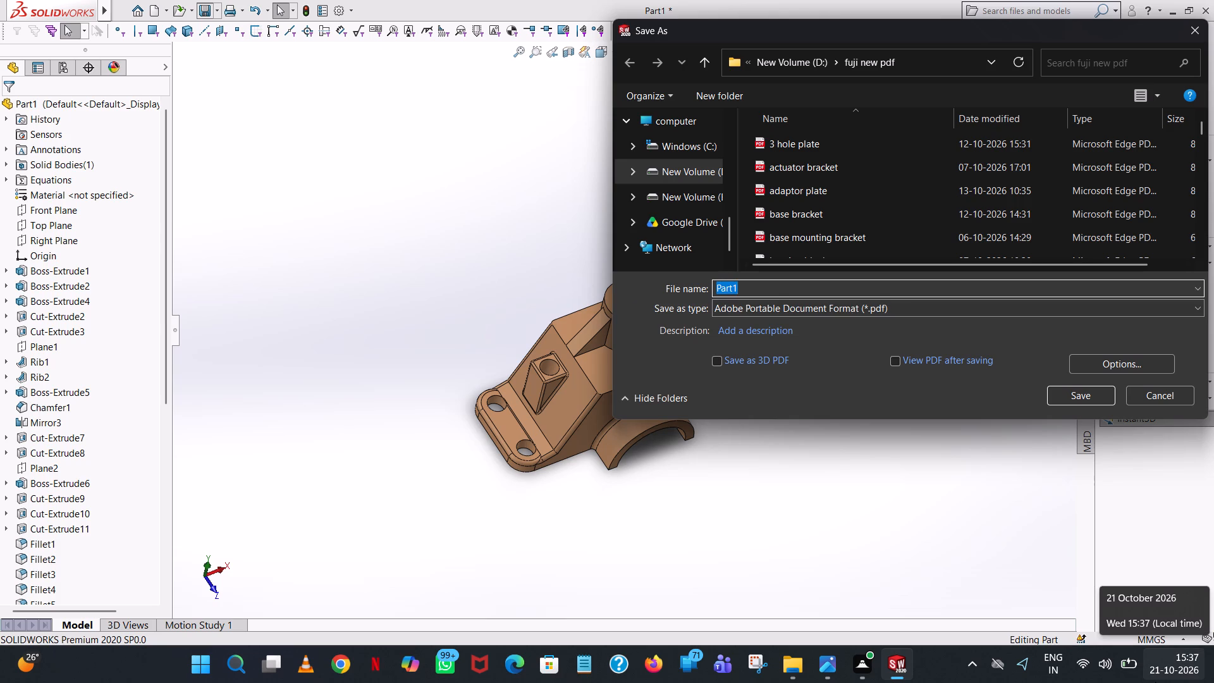
text(plummer b)
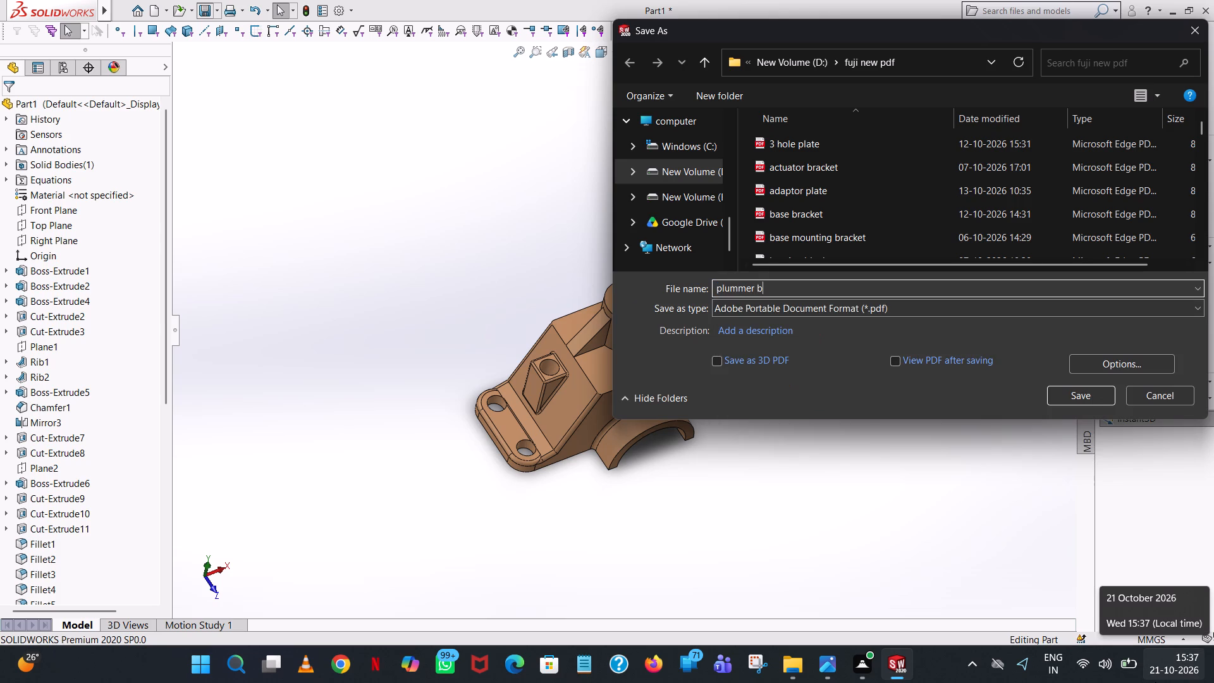
text(loc)
key(k)
click(1080, 395)
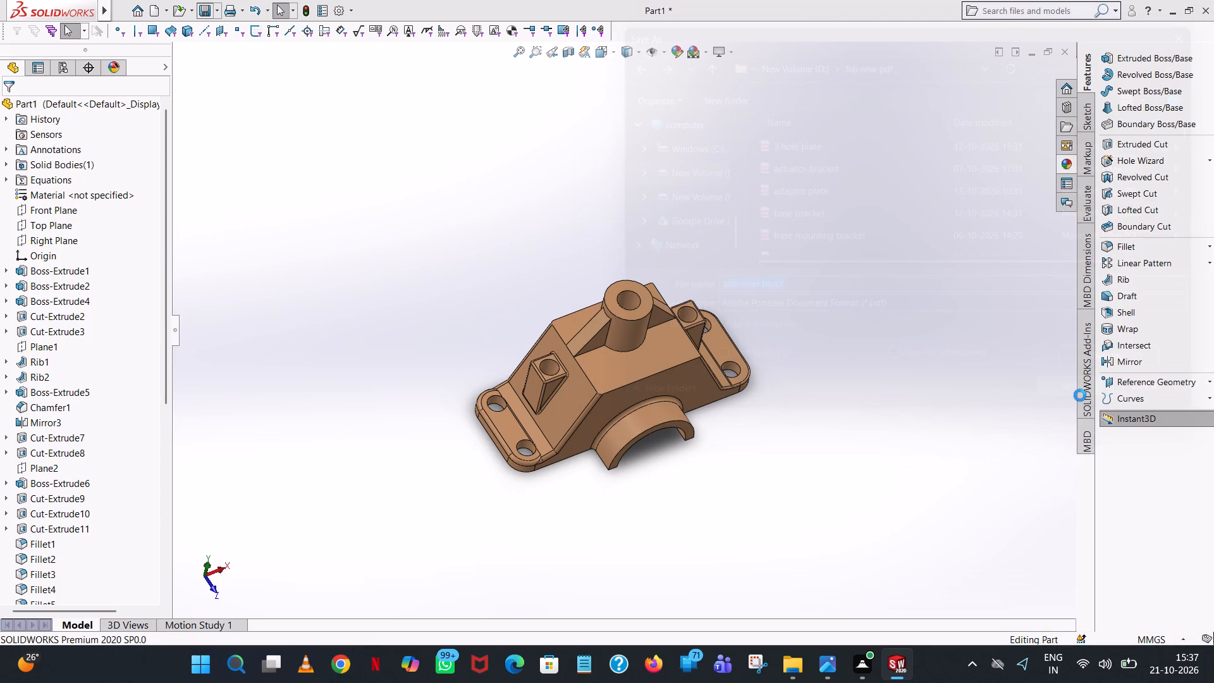
Save the housing as a SOLIDWORKS part named "plummer block" in the fuji new design folder on drive D.
click(214, 9)
click(233, 39)
click(711, 60)
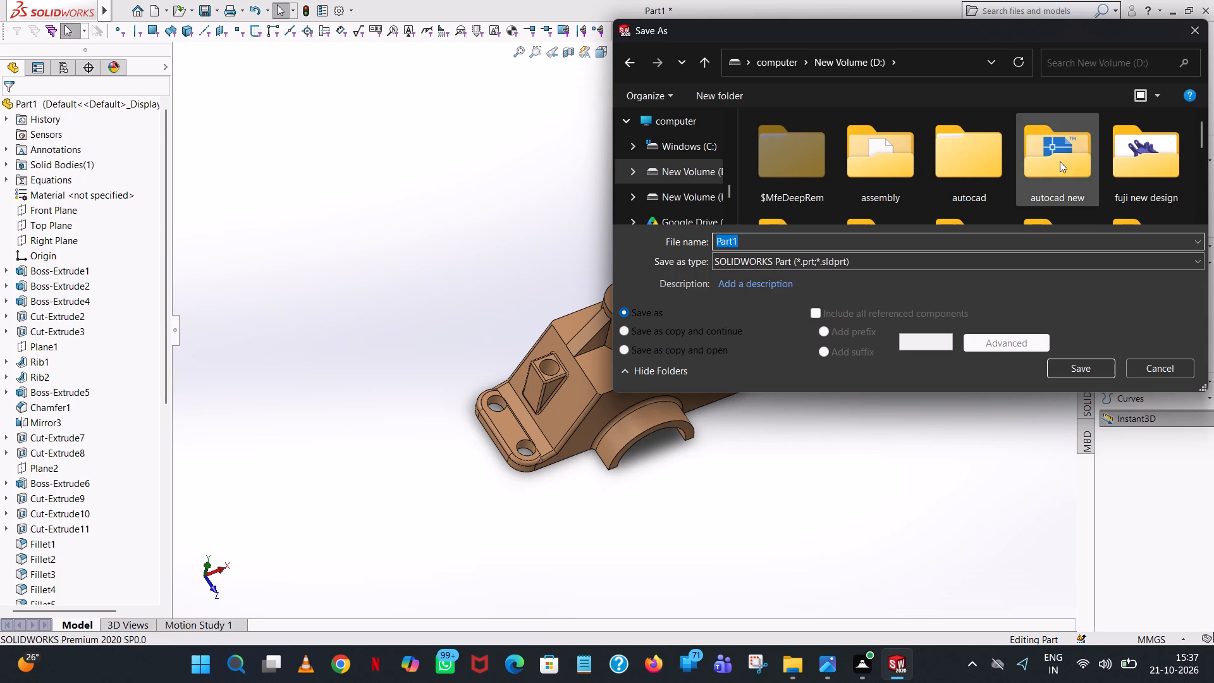
double_click(1168, 169)
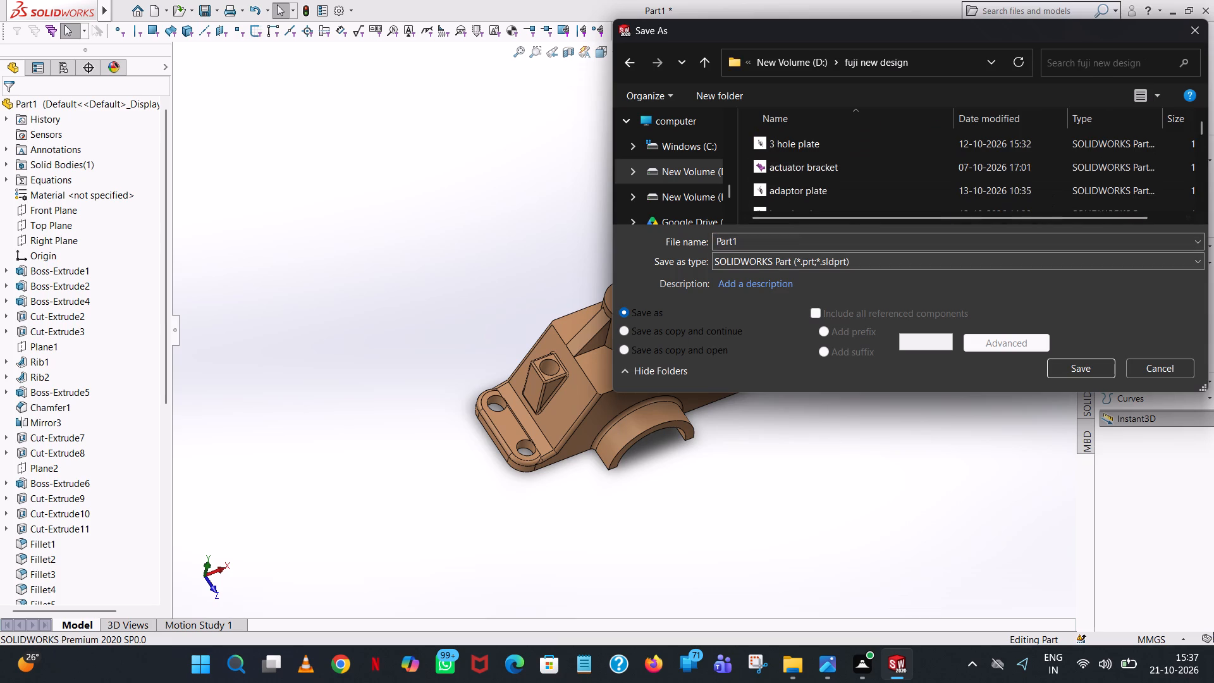
double_click(781, 243)
text(plumm)
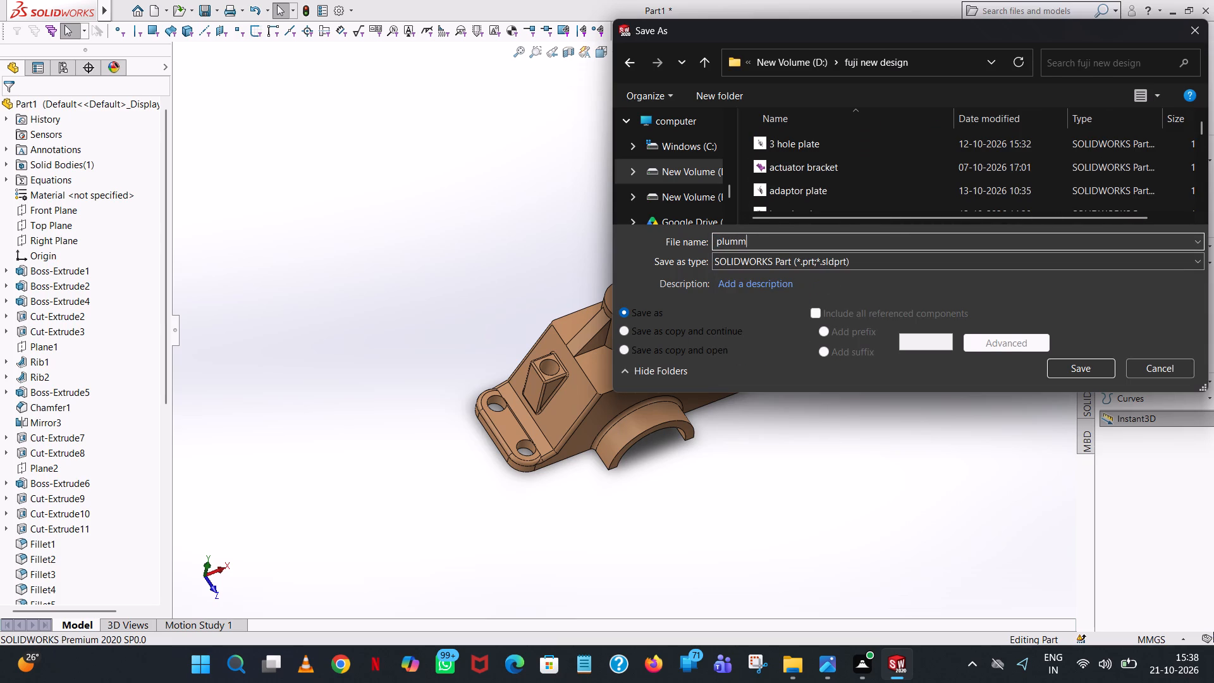
text(er bloc)
key(k)
click(1082, 363)
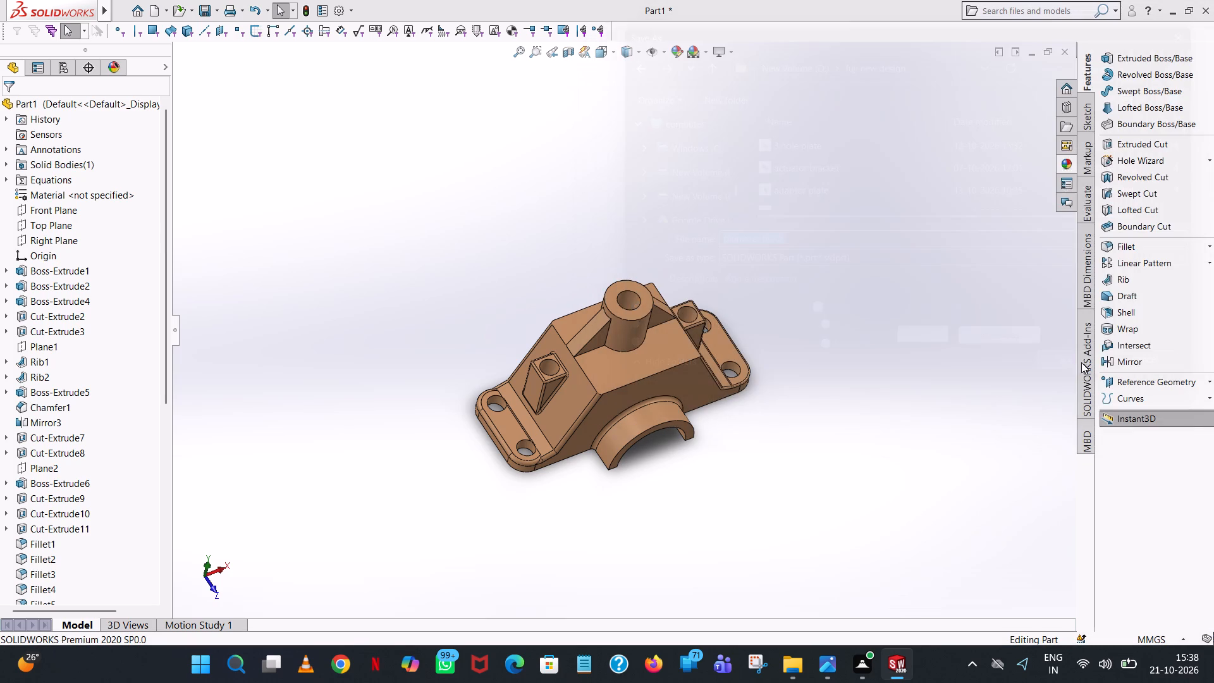